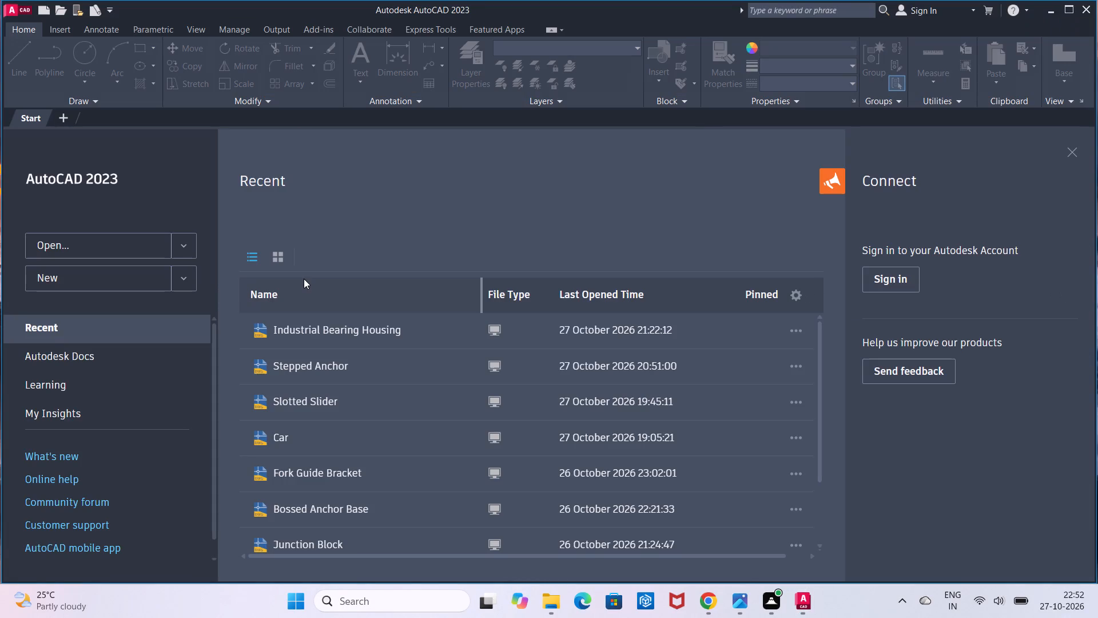
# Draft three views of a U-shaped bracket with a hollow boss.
# Create a new drawing.
pyautogui.click(144, 291)
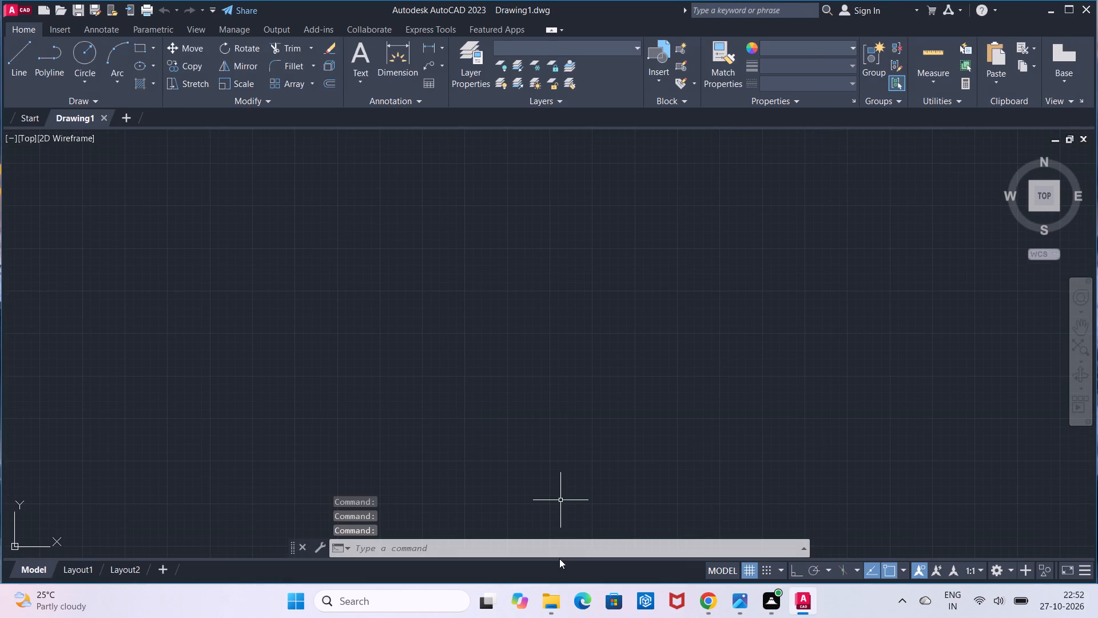
# Turn on log file recording with the LOGFILEON command.
pyautogui.click(559, 553)
pyautogui.write('logf')
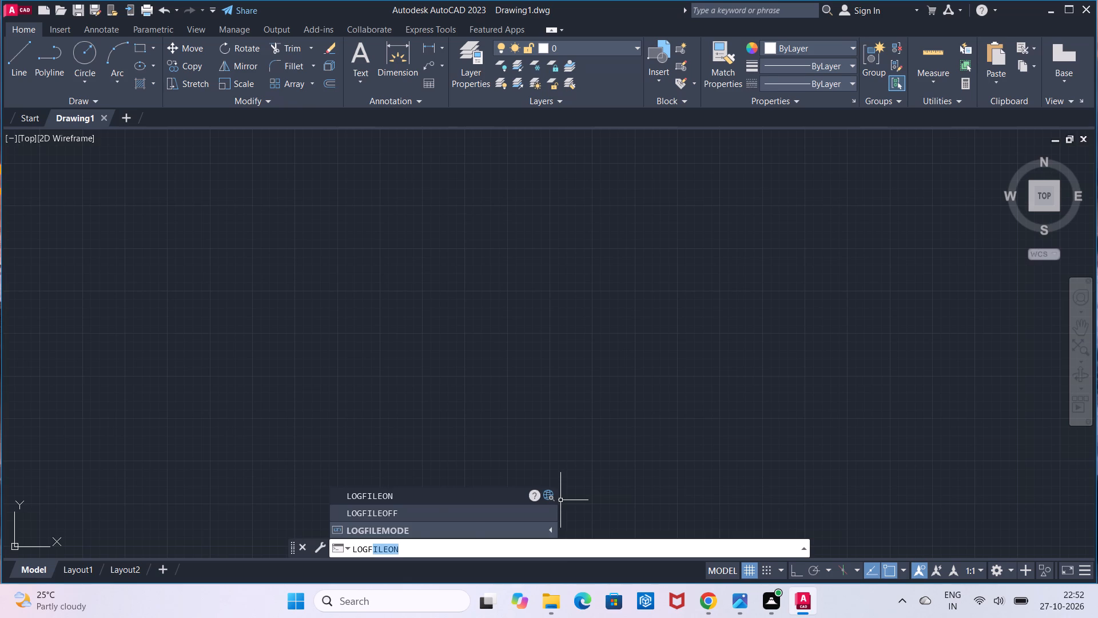
pyautogui.click(445, 492)
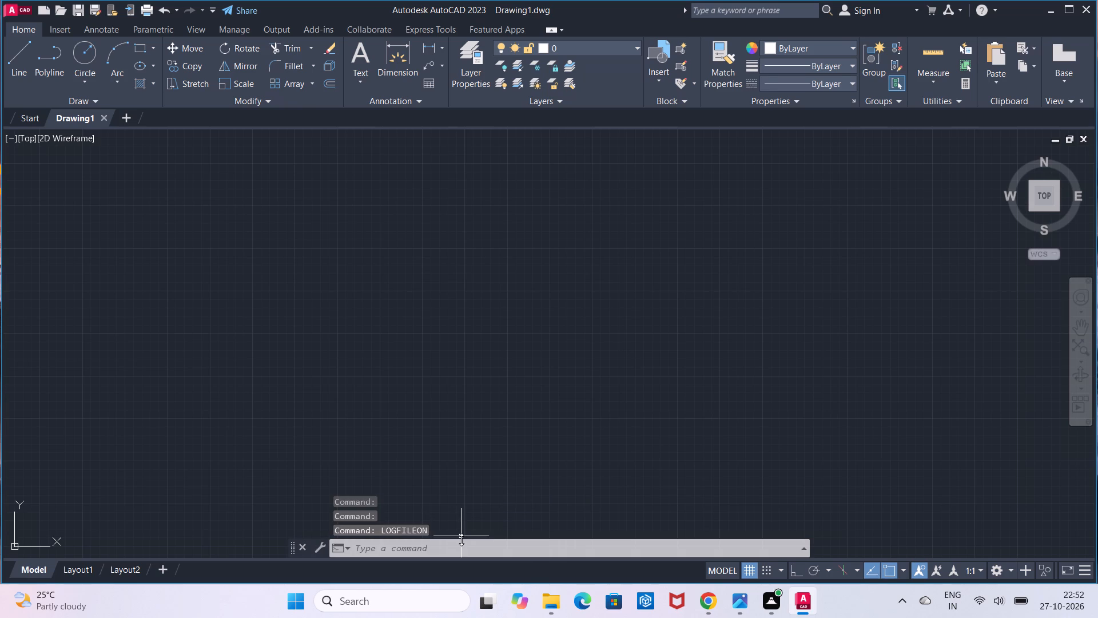
# Set the model space limits with the lower-left corner at 0,0 and the upper-right corner at 100,100.
pyautogui.click(462, 540)
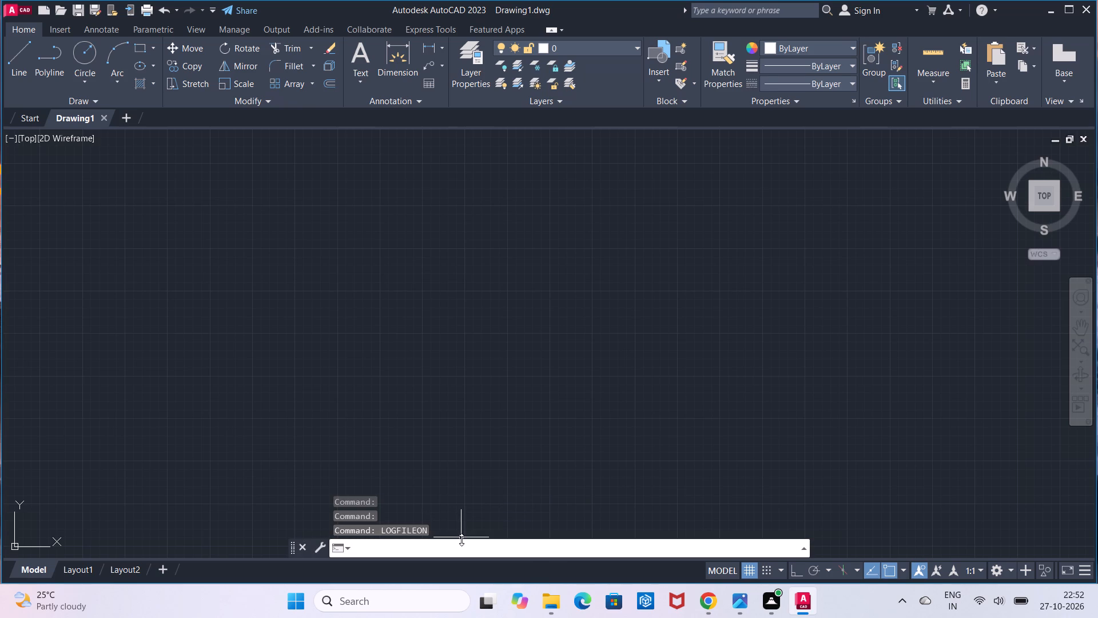
pyautogui.write('limio')
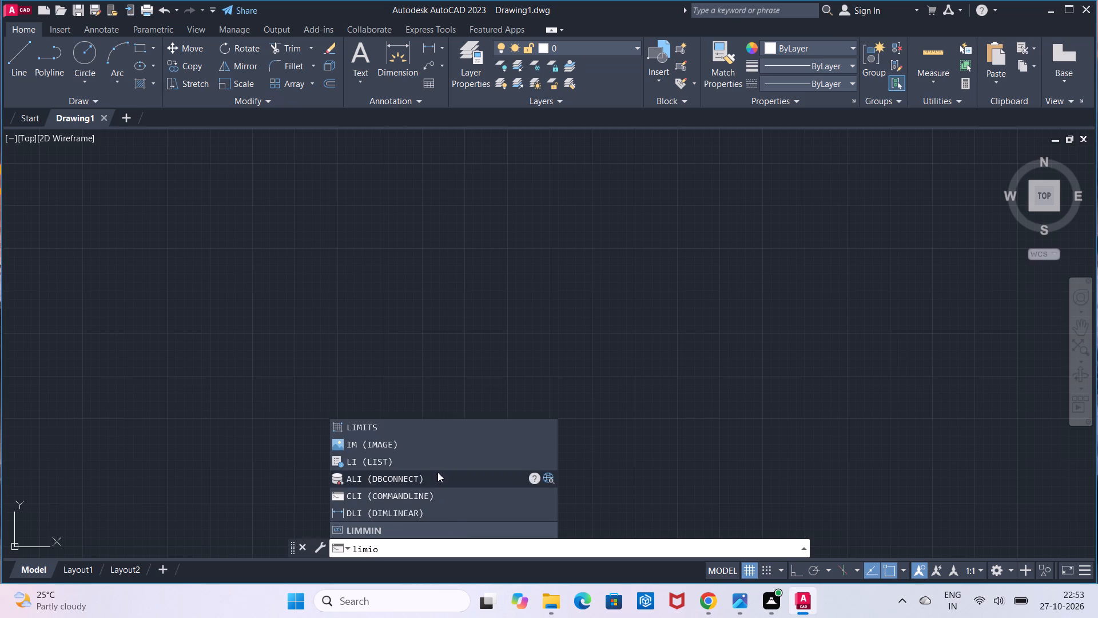
pyautogui.click(435, 433)
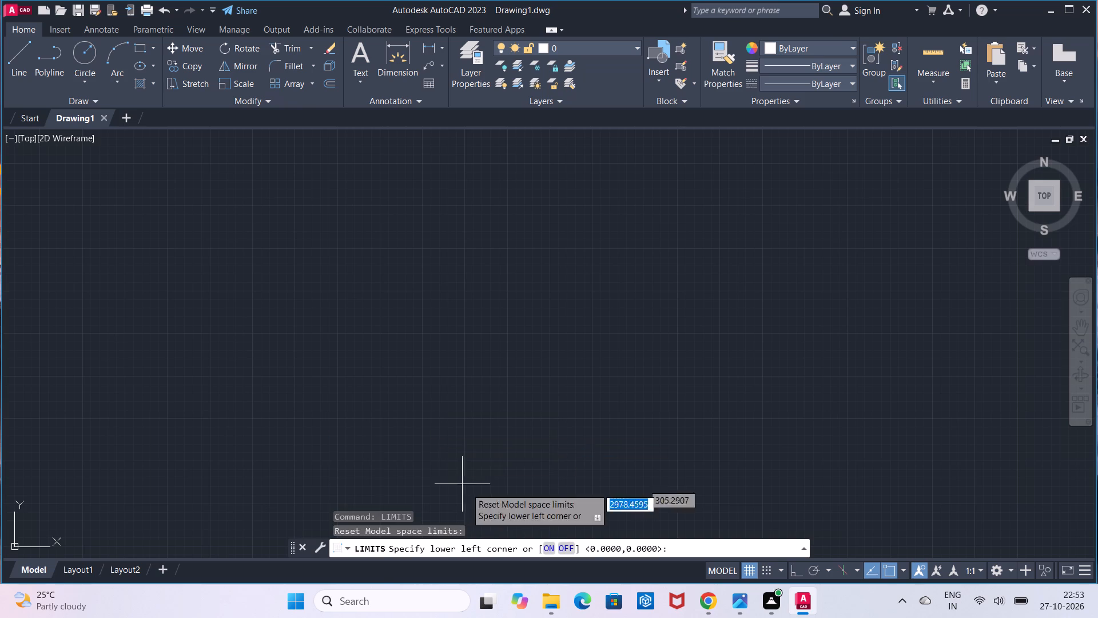
pyautogui.click(673, 547)
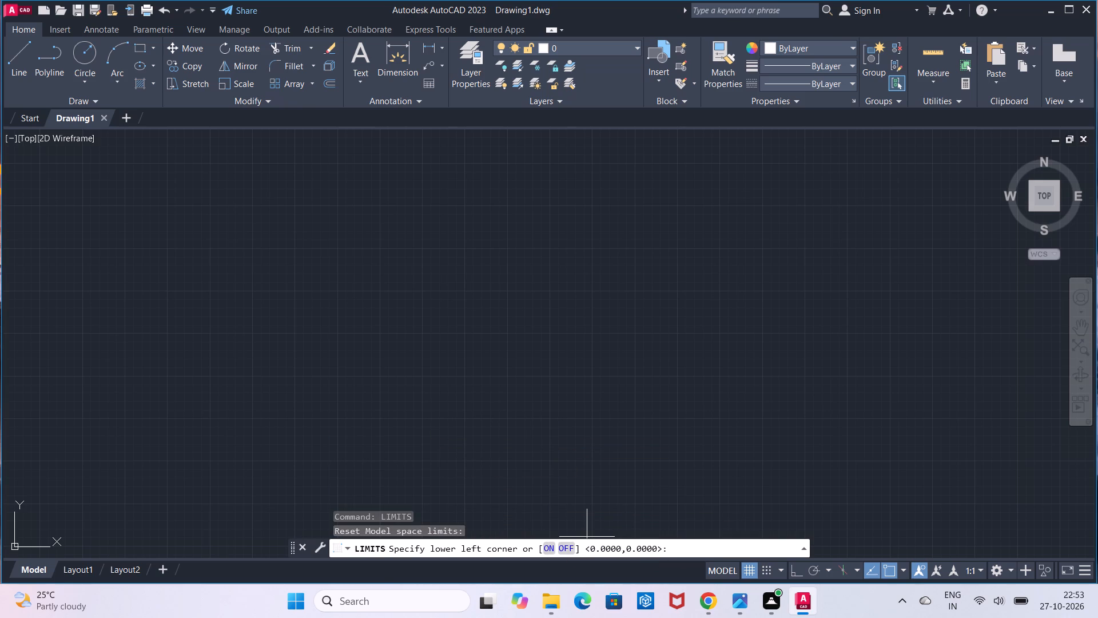
pyautogui.write('0,0')
pyautogui.press('Return')
pyautogui.press('1')
pyautogui.write('00,')
pyautogui.press('1')
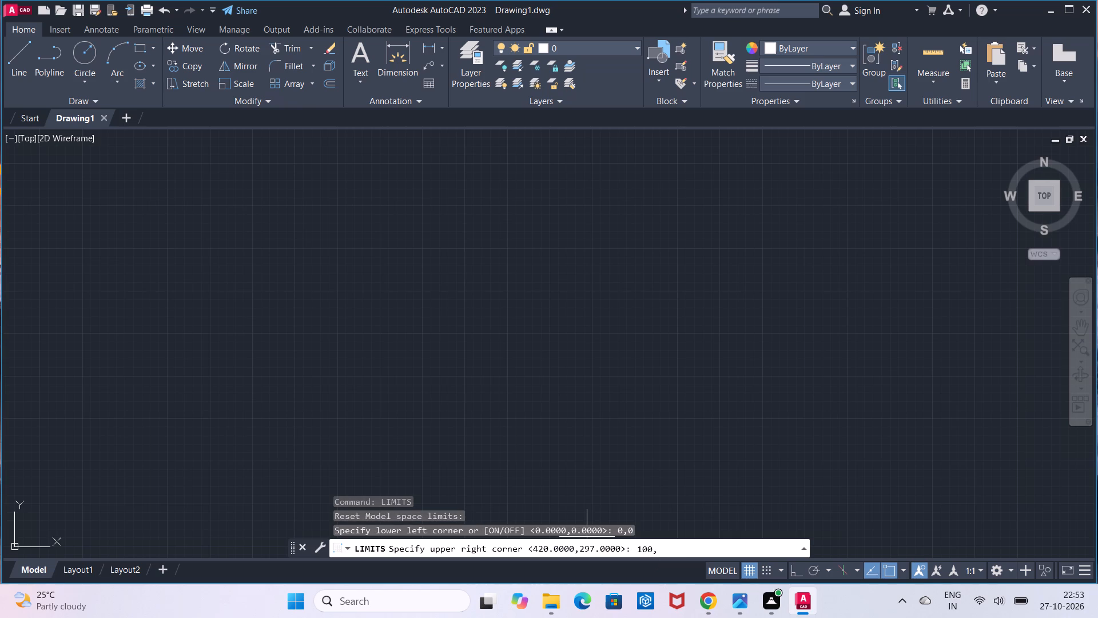
pyautogui.write('00')
pyautogui.press('Return')
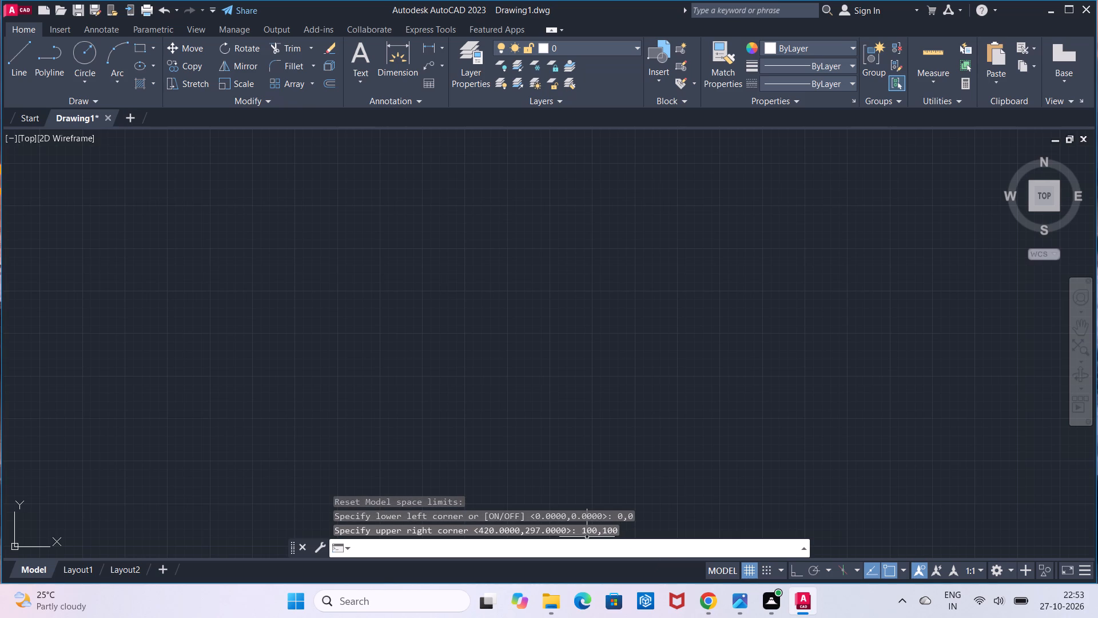
pyautogui.press('z')
pyautogui.press('Return')
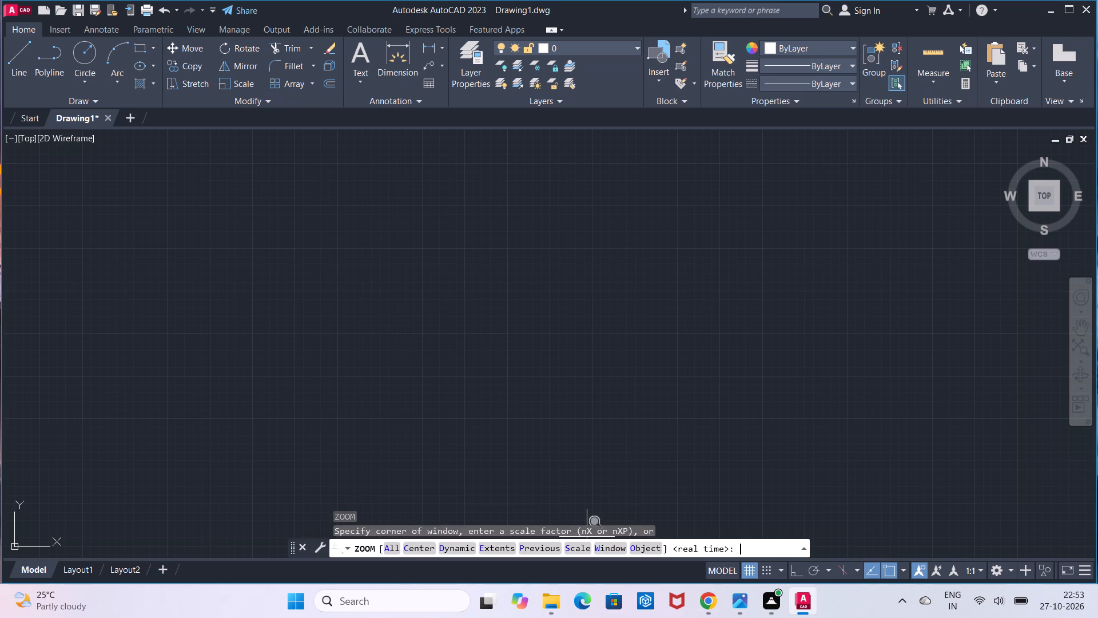
pyautogui.press('a')
pyautogui.press('Return')
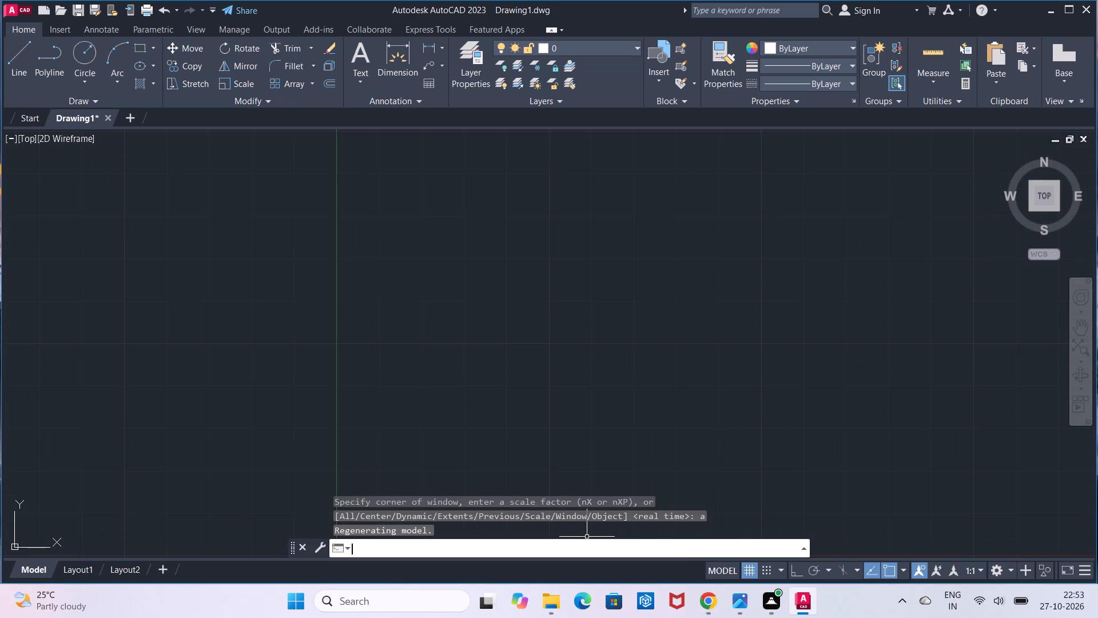
# Turn on Ortho mode for drawing strictly horizontal and vertical lines.
pyautogui.click(793, 568)
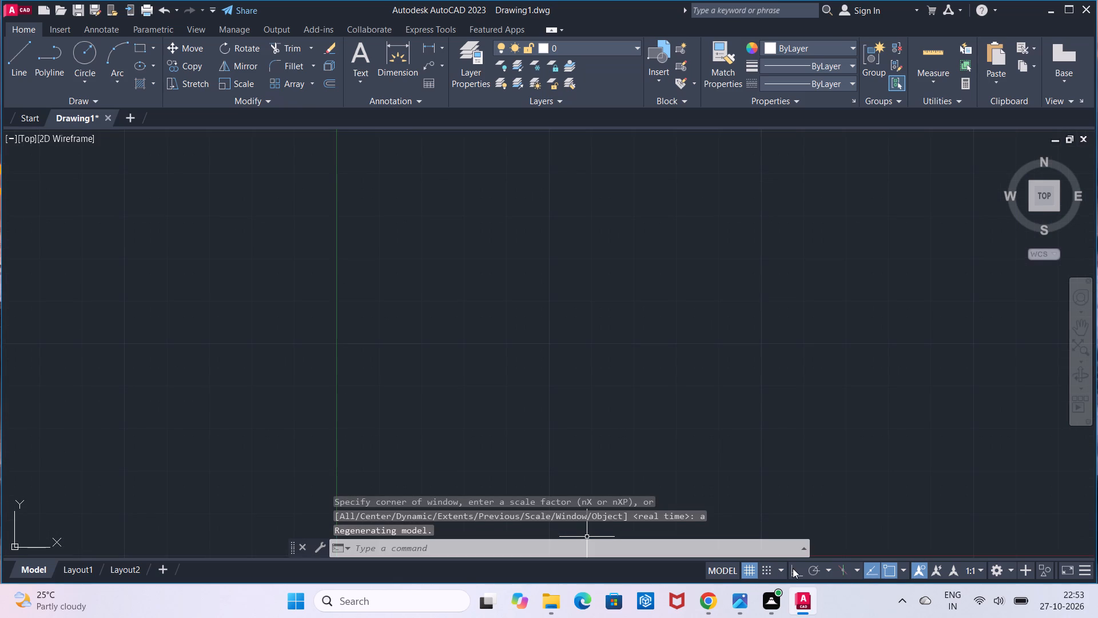
pyautogui.click(797, 578)
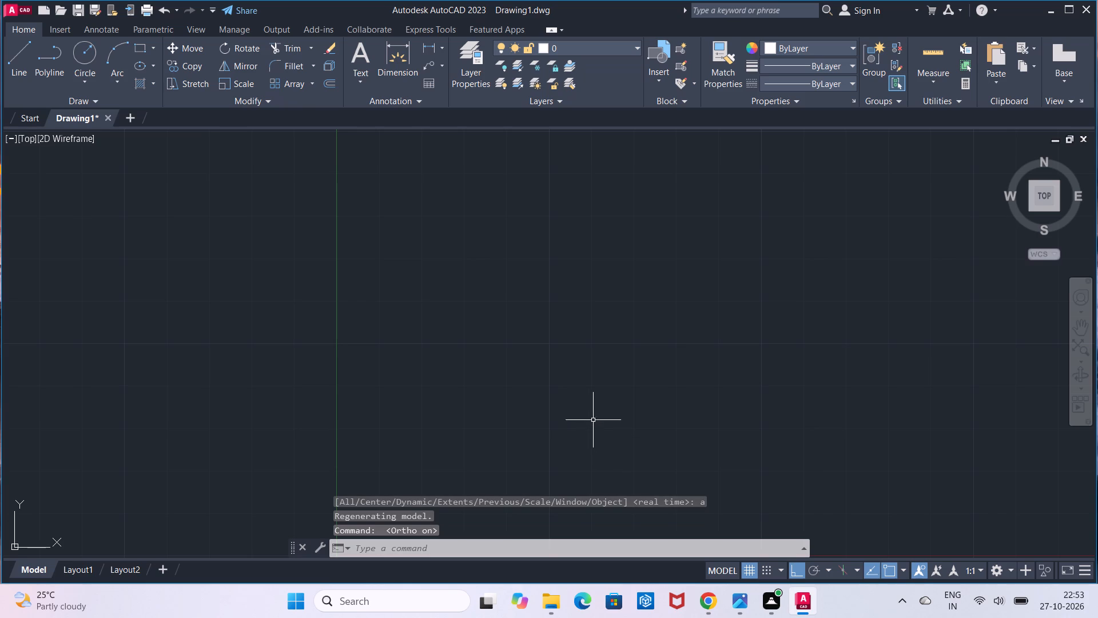
# Draw a vertical line 30 units long downward as the left edge of a rectangle.
pyautogui.scroll(-1, 515, 352)
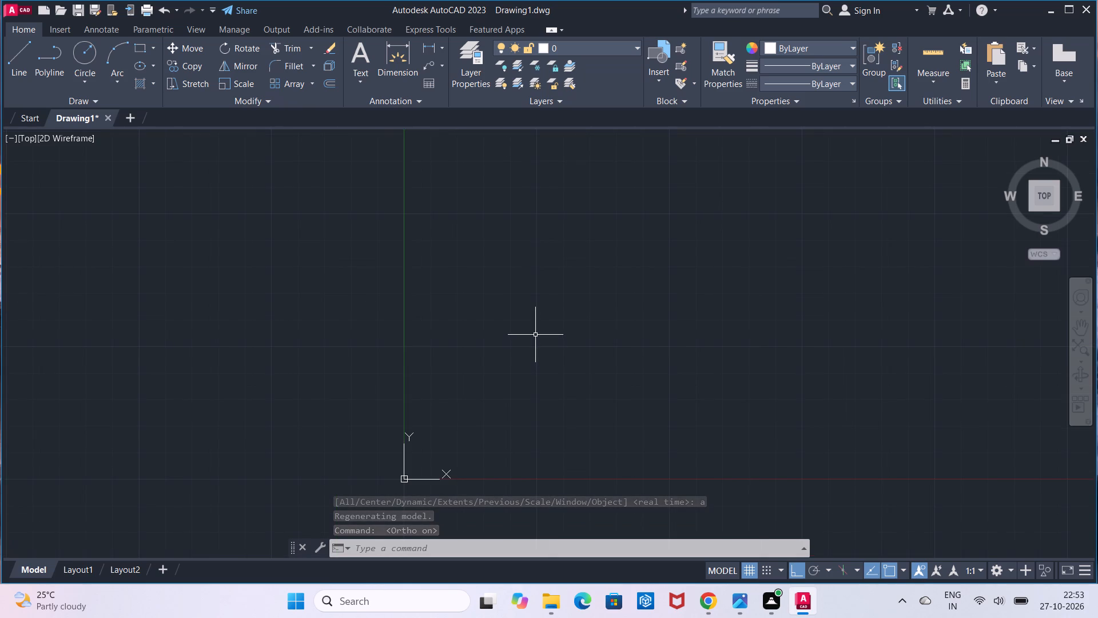
pyautogui.scroll(1, 535, 335)
pyautogui.moveTo(535, 335); pyautogui.dragTo(323, 370, button='middle')
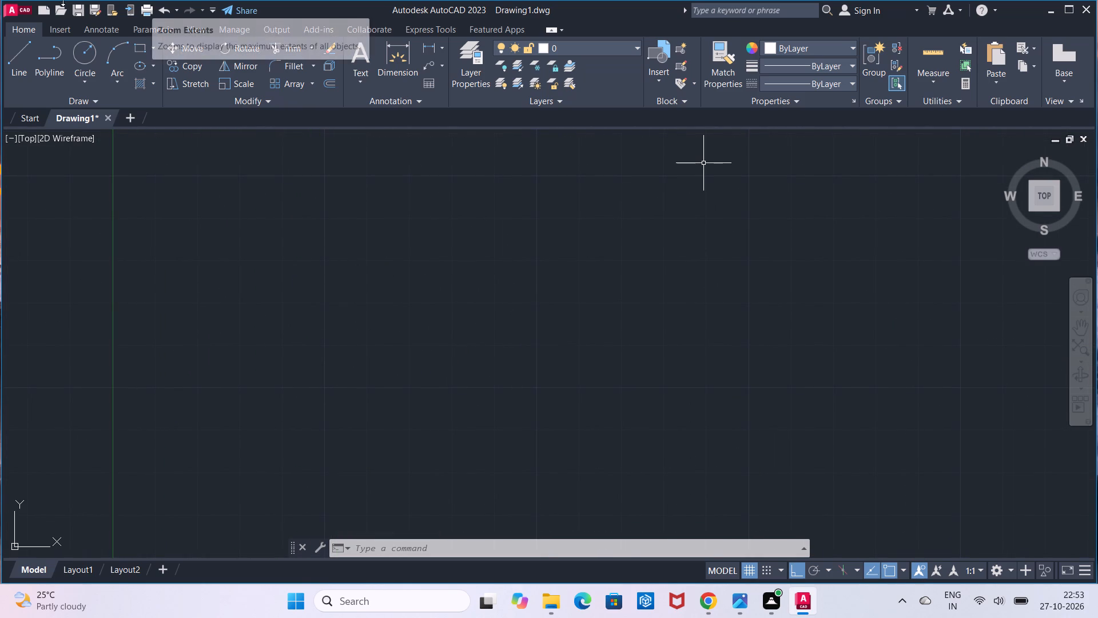
pyautogui.click(9, 56)
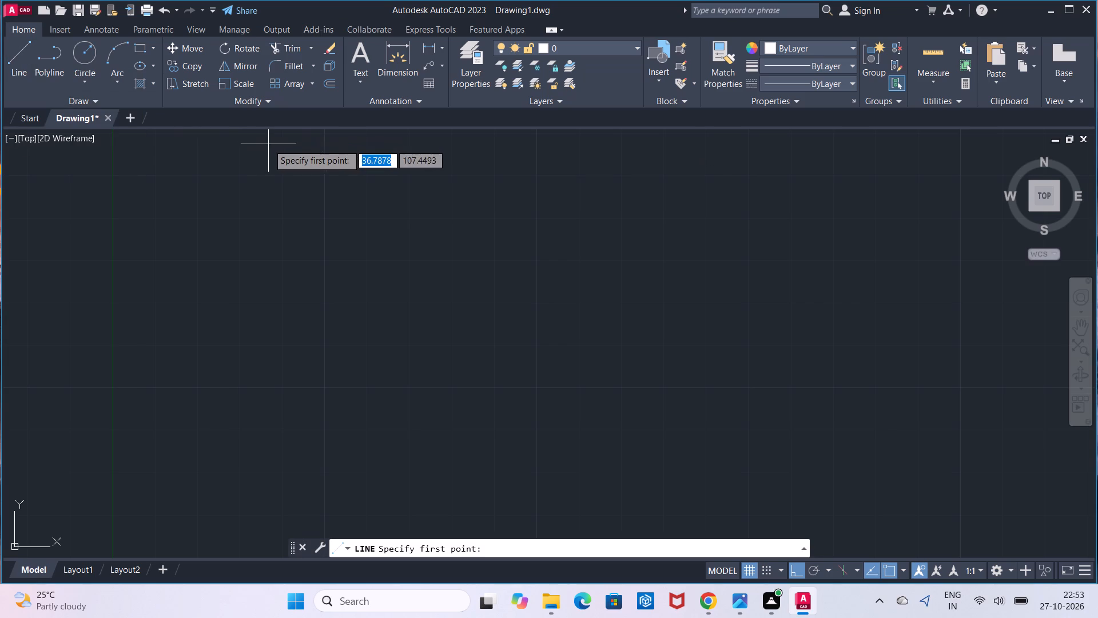
pyautogui.click(305, 198)
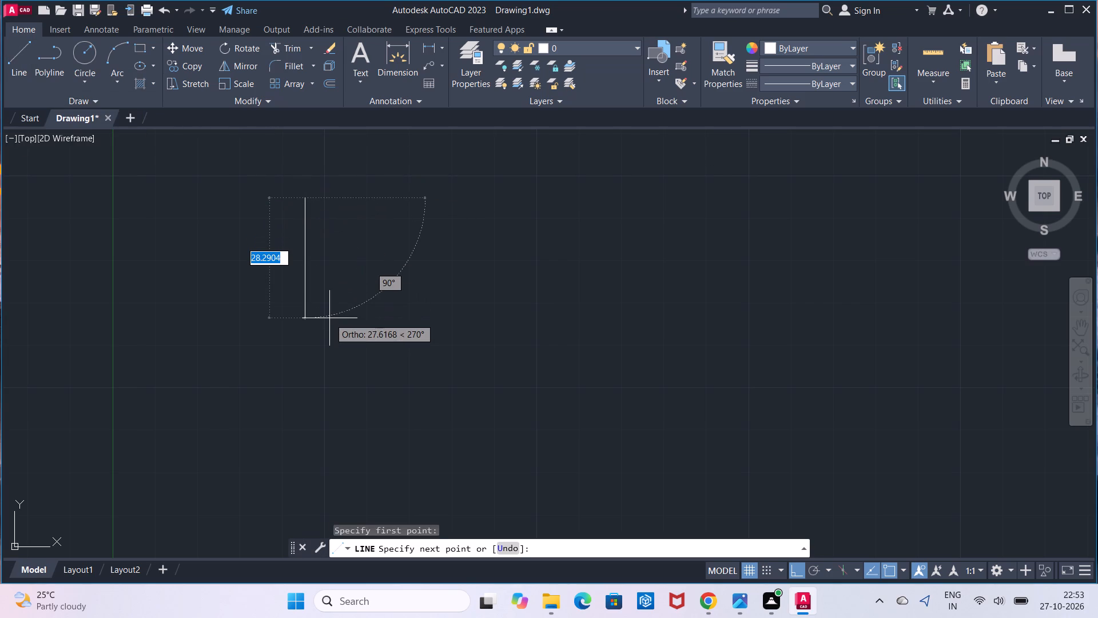
pyautogui.press('3')
pyautogui.press('0')
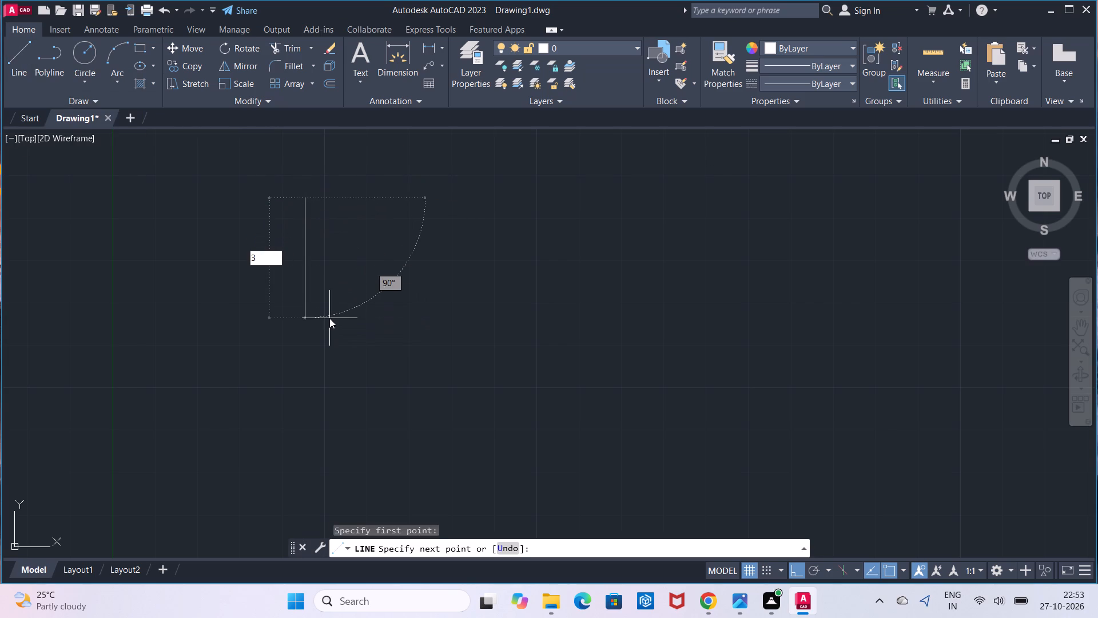
pyautogui.press('Return')
pyautogui.press('Escape')
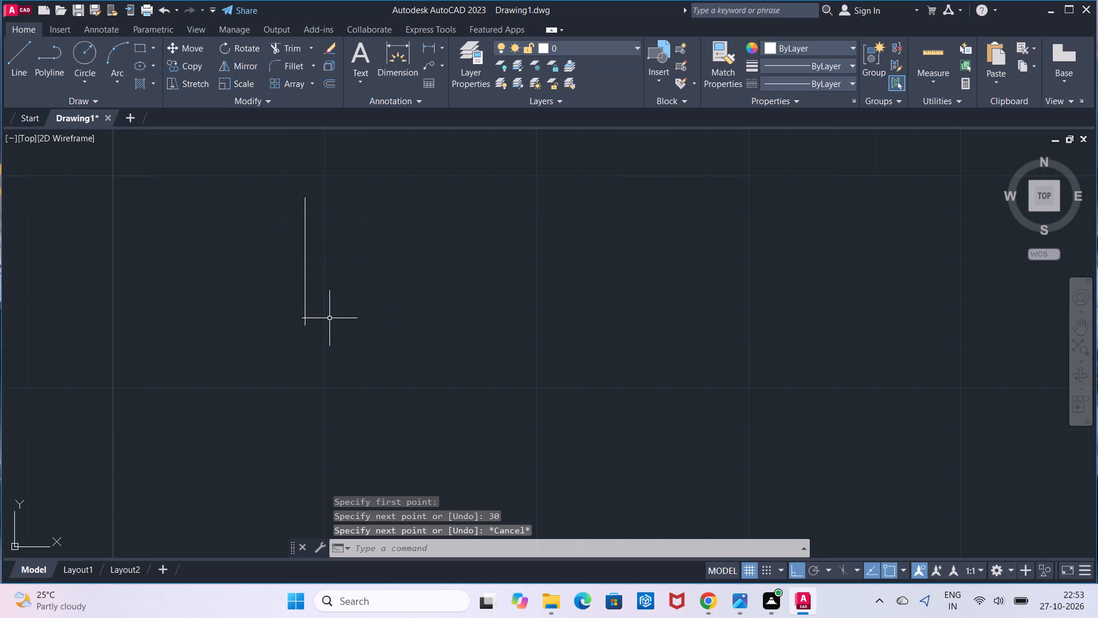
# Complete the rectangle from the line's lower end with a 25-unit bottom edge, a 30-unit right edge and a closing top edge.
pyautogui.click(29, 69)
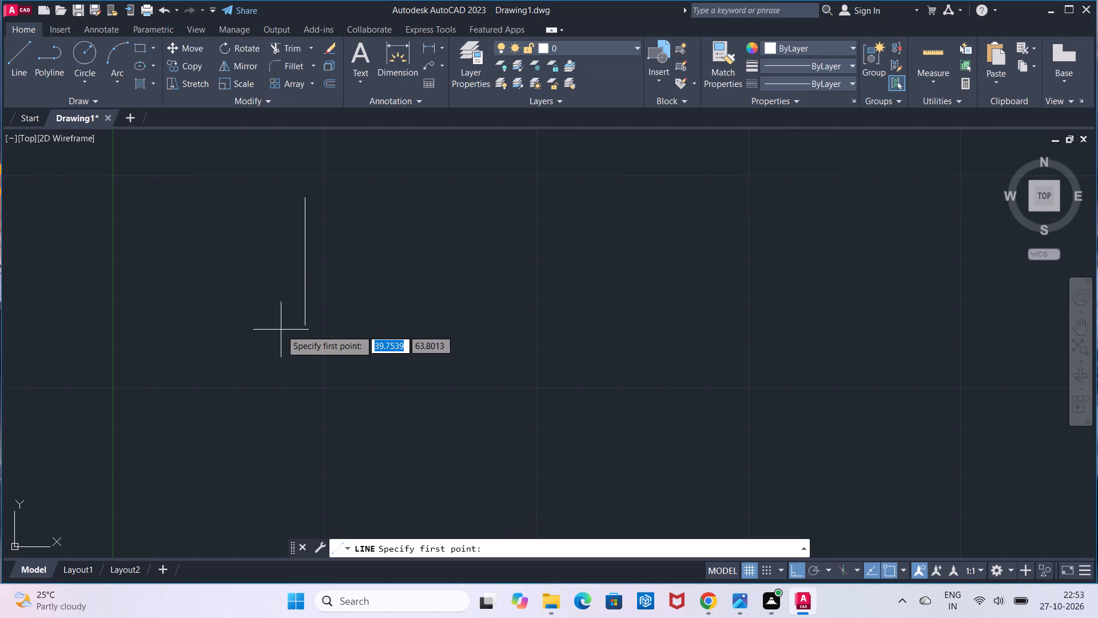
pyautogui.click(301, 328)
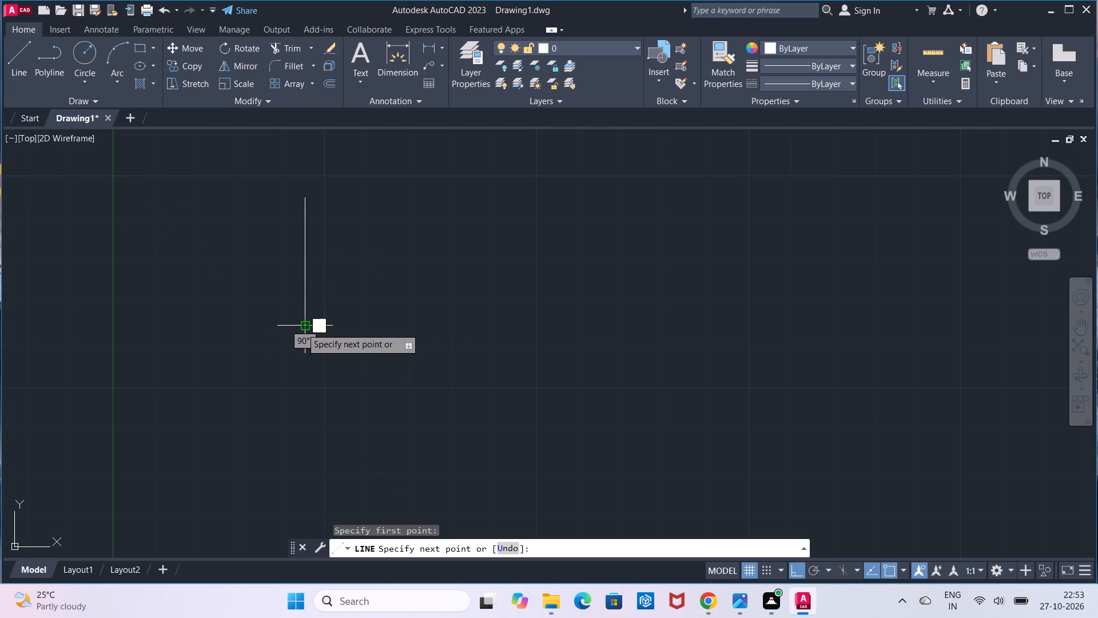
pyautogui.press('2')
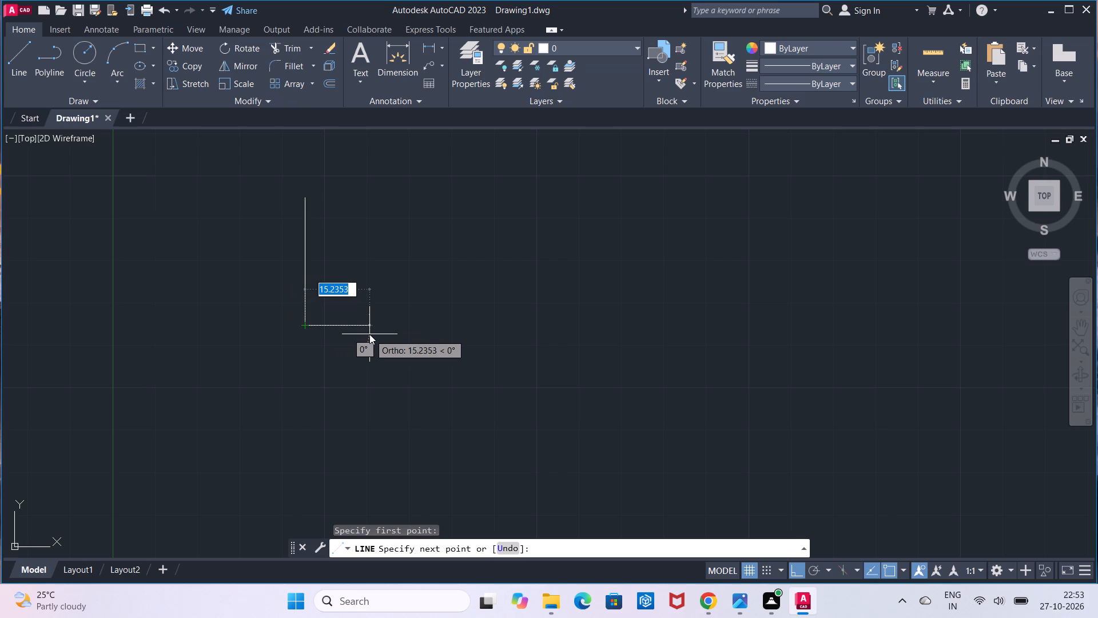
pyautogui.press('5')
pyautogui.press('Return')
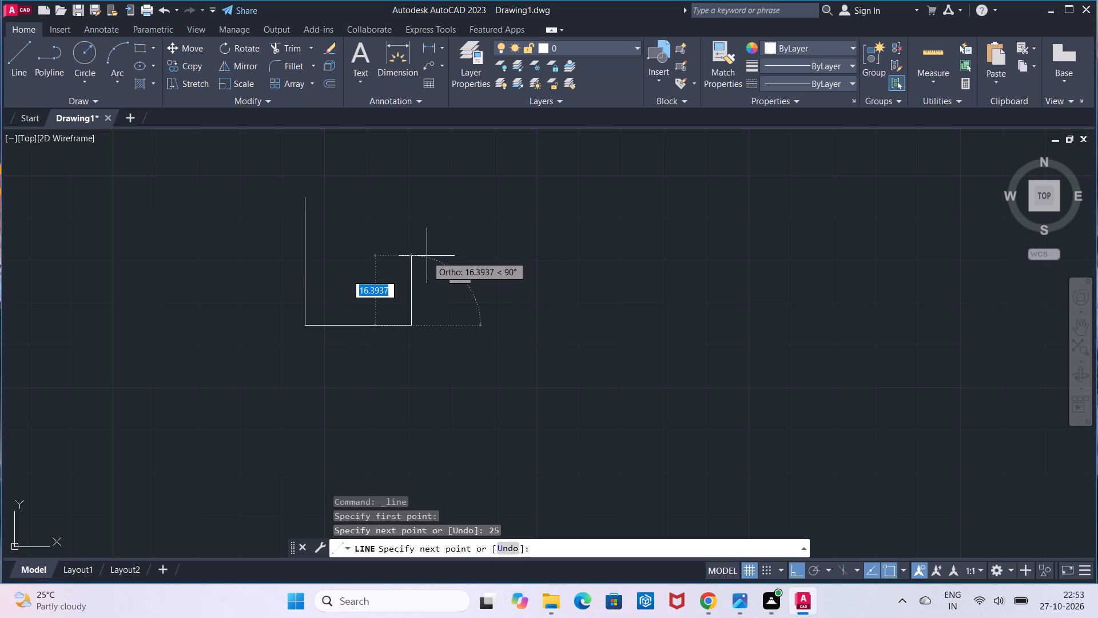
pyautogui.write('30')
pyautogui.press('Return')
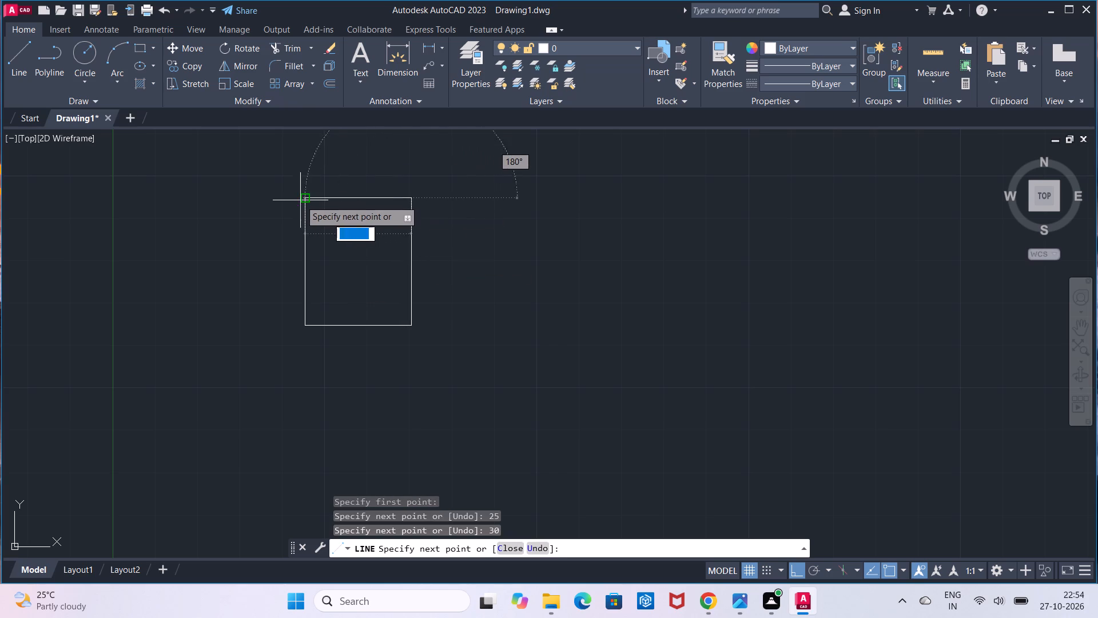
pyautogui.click(303, 200)
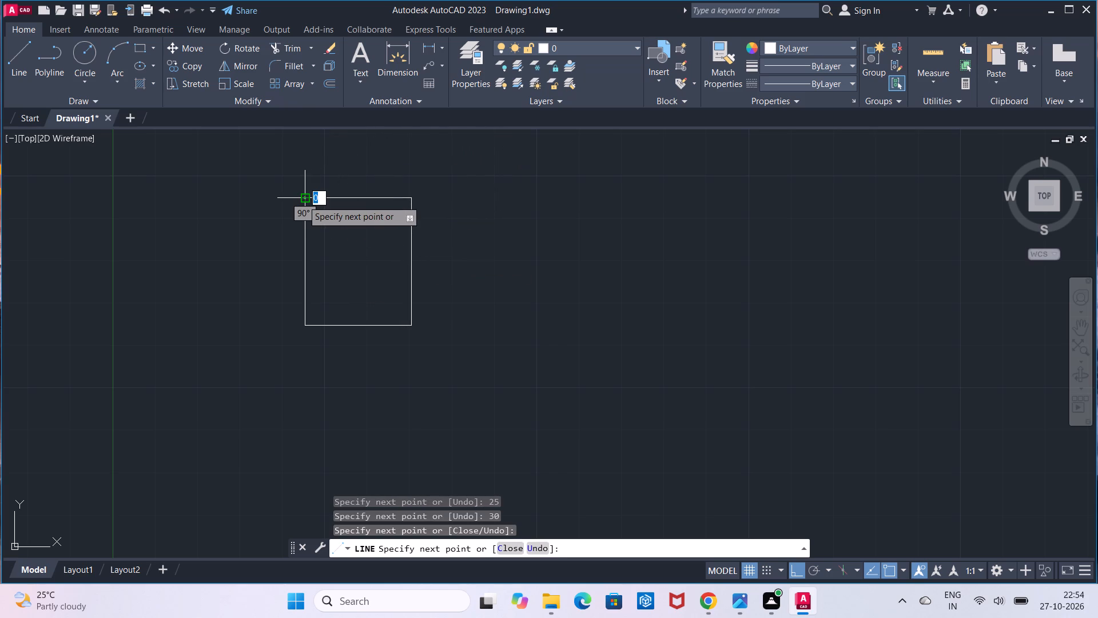
pyautogui.press('Escape')
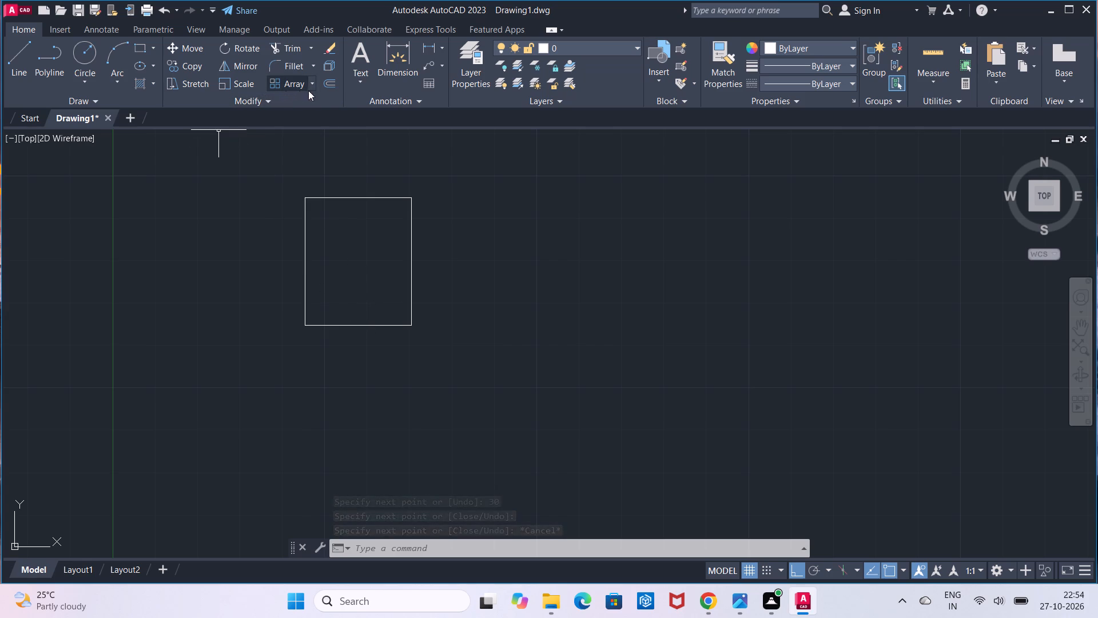
# Offset the rectangle's top, left and bottom edges inward by a distance of 1.
pyautogui.click(324, 88)
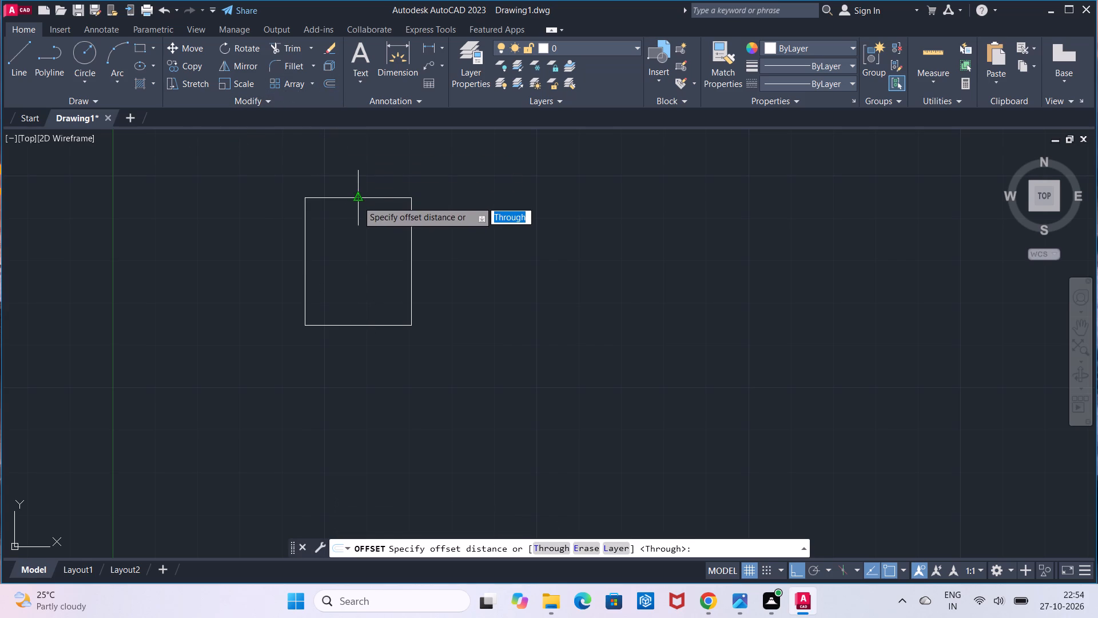
pyautogui.click(357, 201)
pyautogui.press('1')
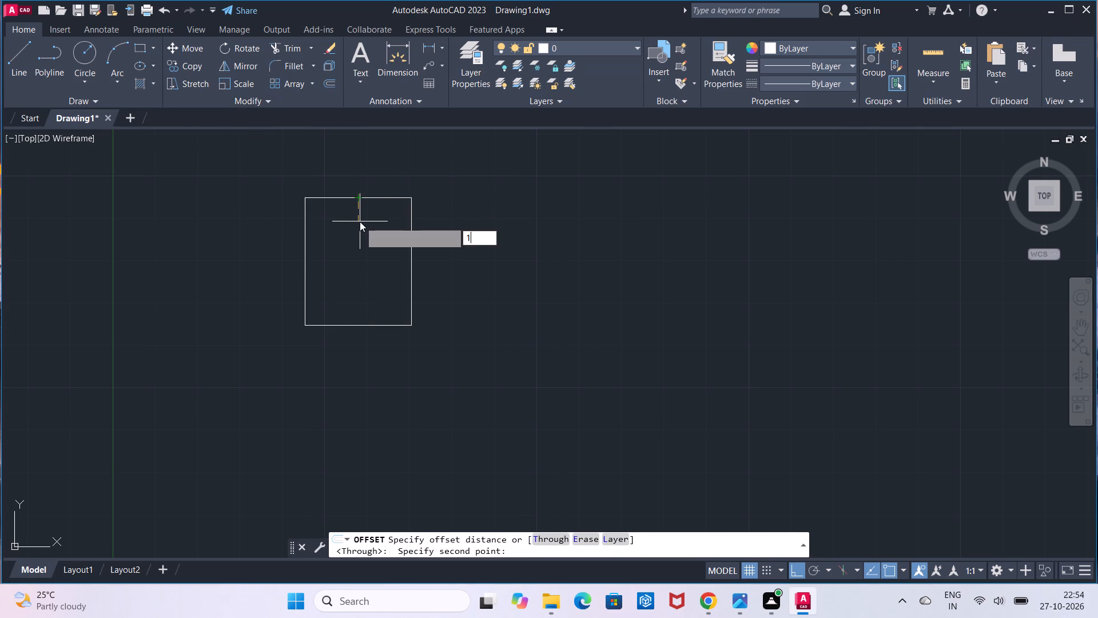
pyautogui.press('Return')
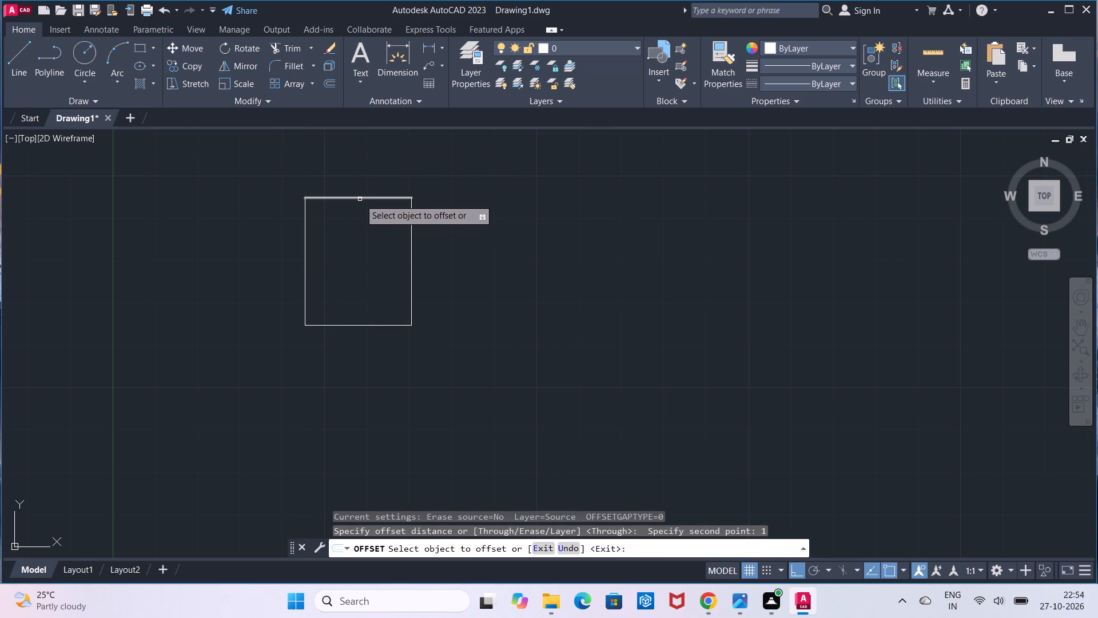
pyautogui.click(360, 199)
pyautogui.click(360, 203)
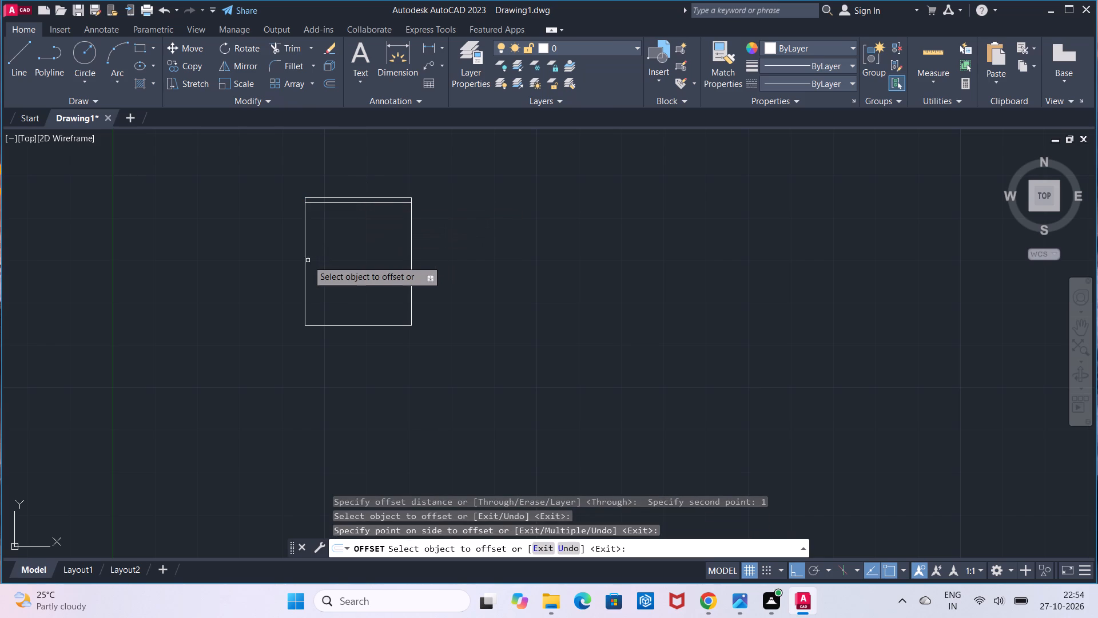
pyautogui.click(307, 262)
pyautogui.click(312, 260)
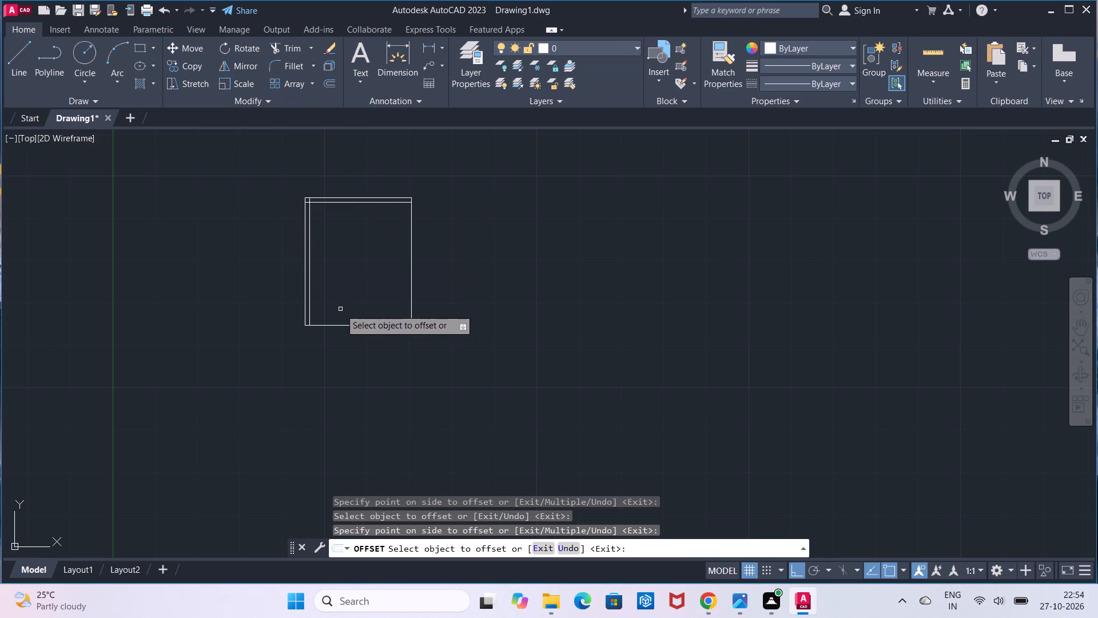
pyautogui.click(348, 324)
pyautogui.click(349, 315)
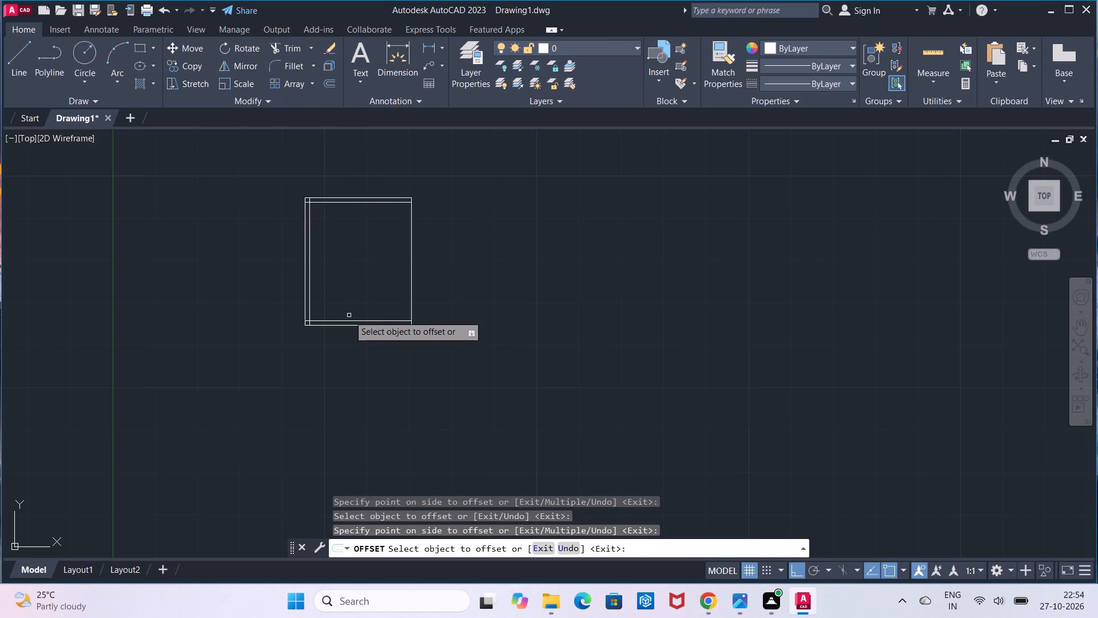
pyautogui.press('Escape')
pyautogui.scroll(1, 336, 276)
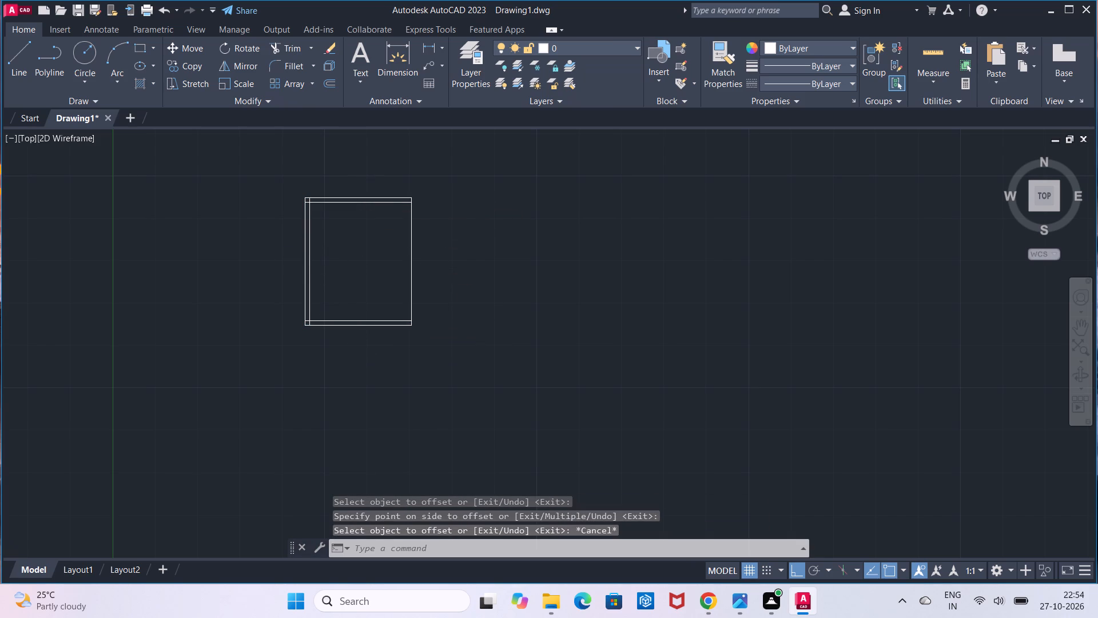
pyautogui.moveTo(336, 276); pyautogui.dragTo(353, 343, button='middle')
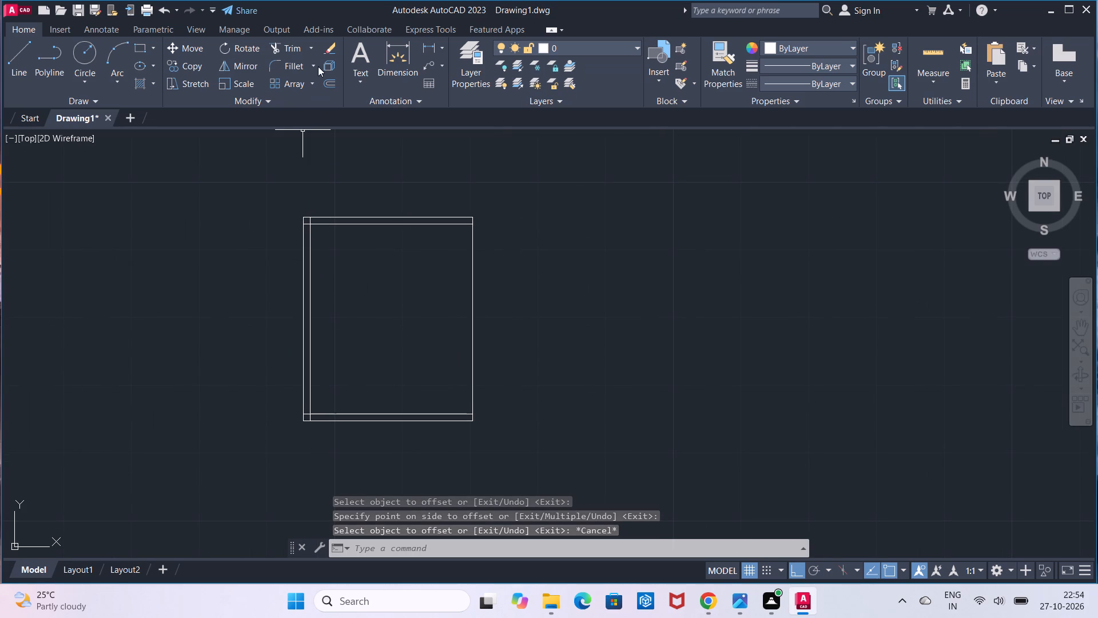
# Trim the overlapping ends of the inner offset lines at the rectangle's top-left and bottom-left corners.
pyautogui.click(301, 54)
pyautogui.scroll(2, 311, 207)
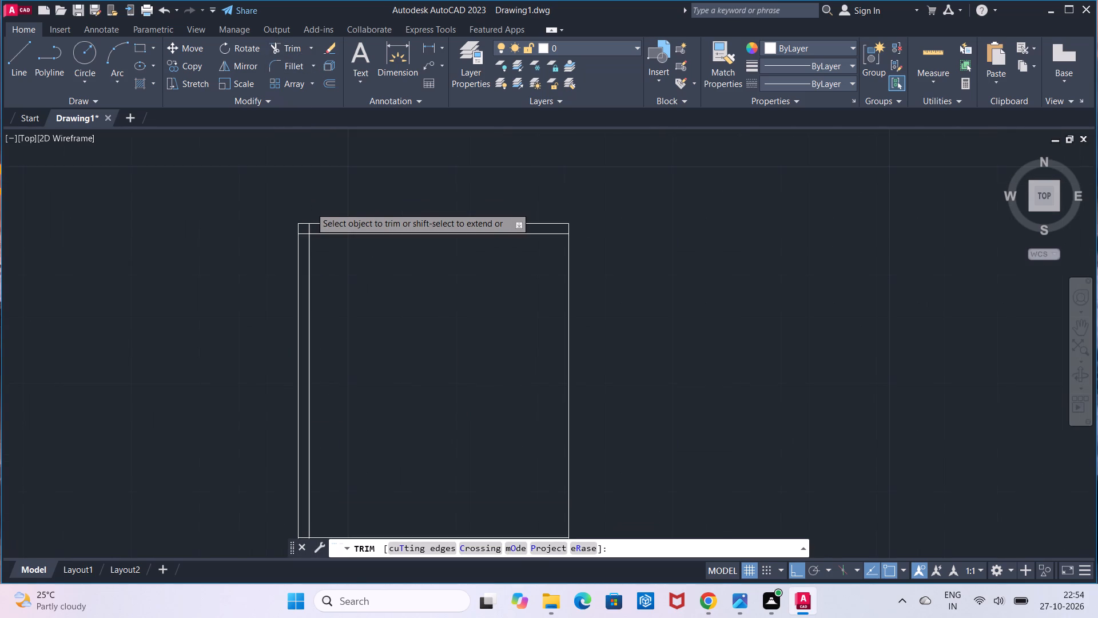
pyautogui.click(309, 242)
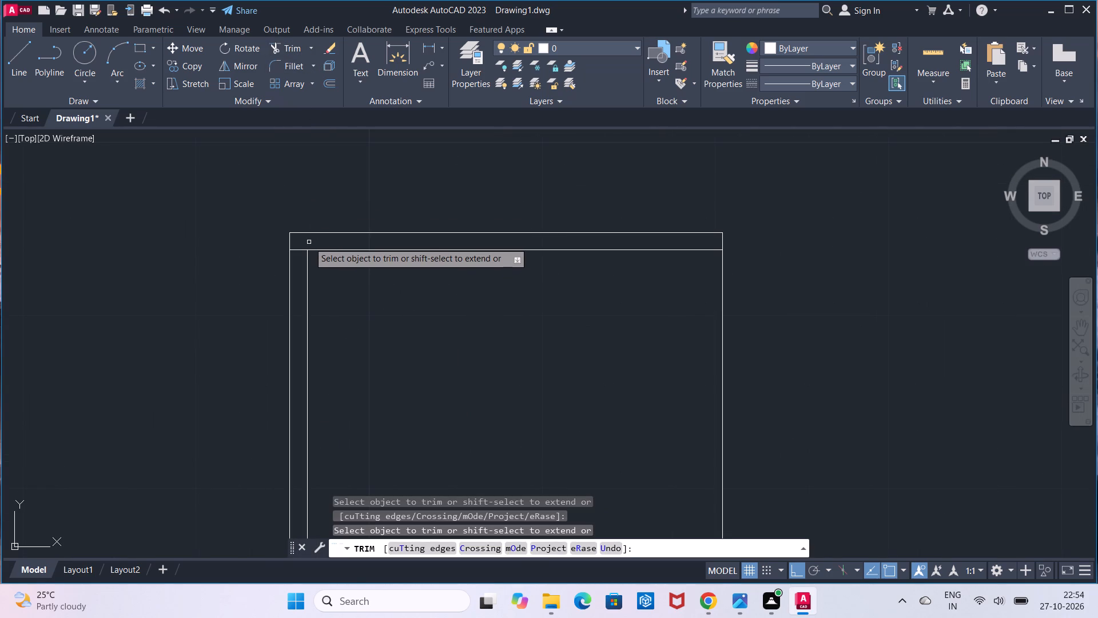
pyautogui.click(300, 249)
pyautogui.scroll(-3, 300, 249)
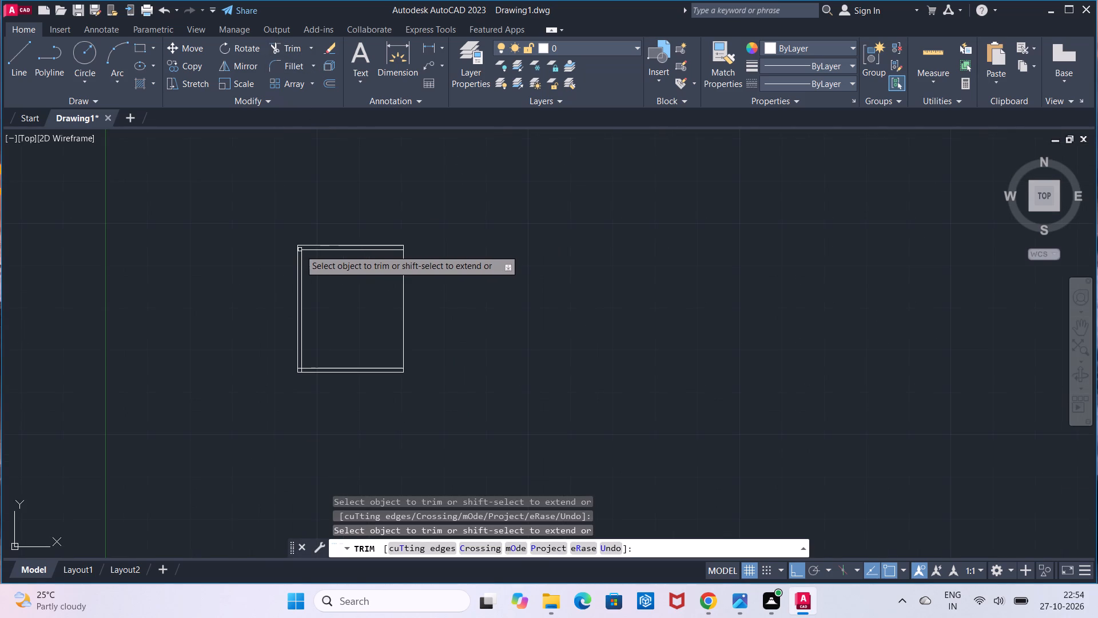
pyautogui.scroll(2, 319, 349)
pyautogui.moveTo(319, 349); pyautogui.dragTo(399, 286, button='middle')
pyautogui.scroll(1, 399, 286)
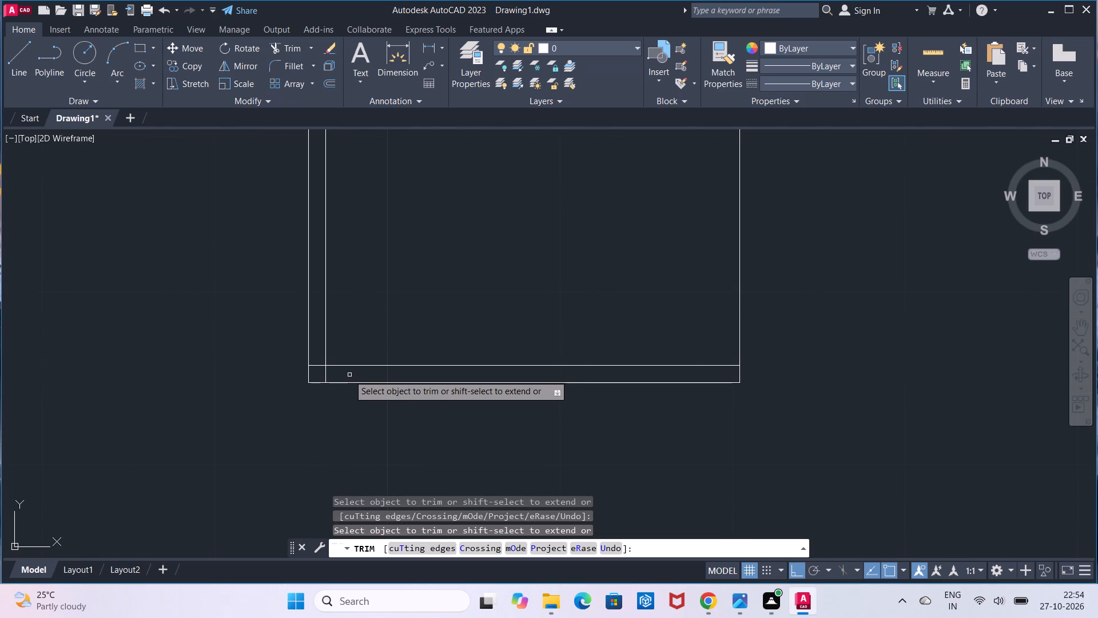
pyautogui.click(327, 377)
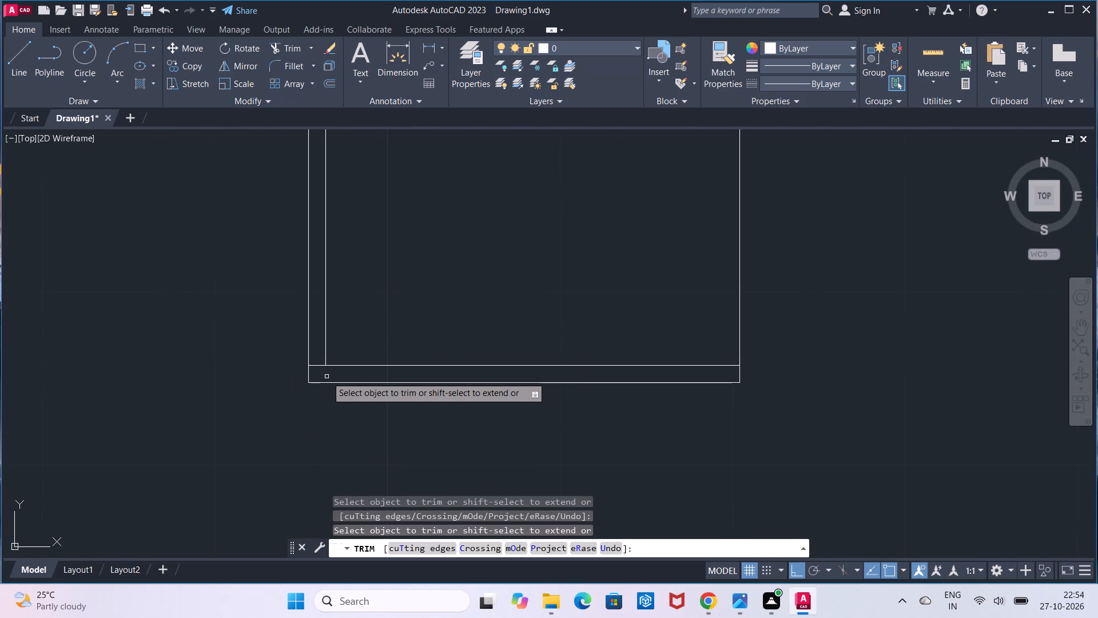
pyautogui.click(317, 367)
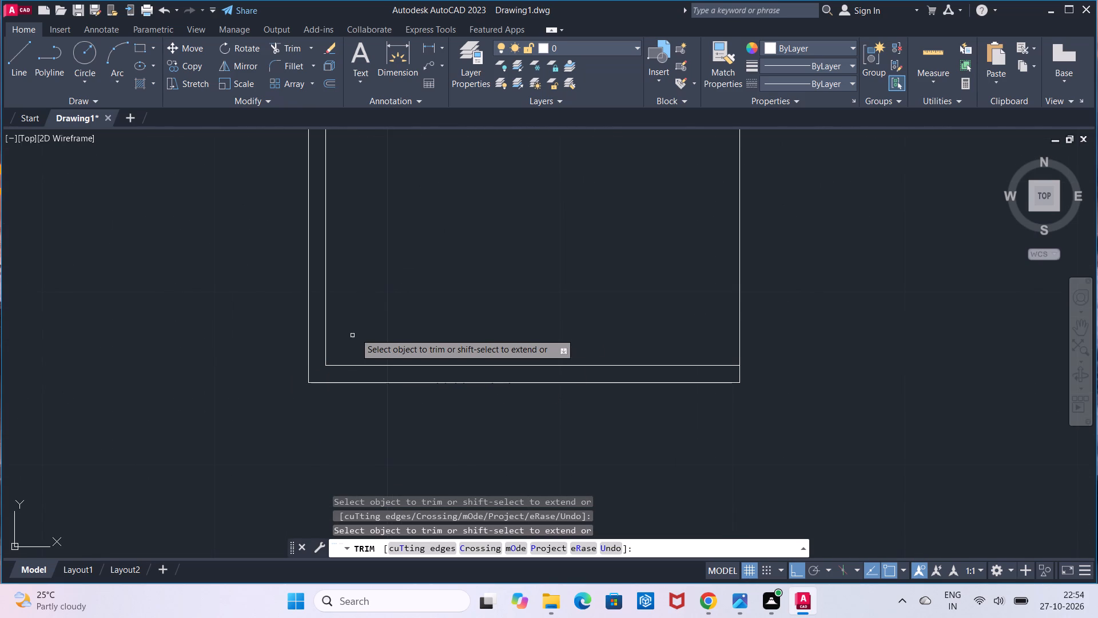
pyautogui.scroll(-2, 357, 331)
pyautogui.press('Escape')
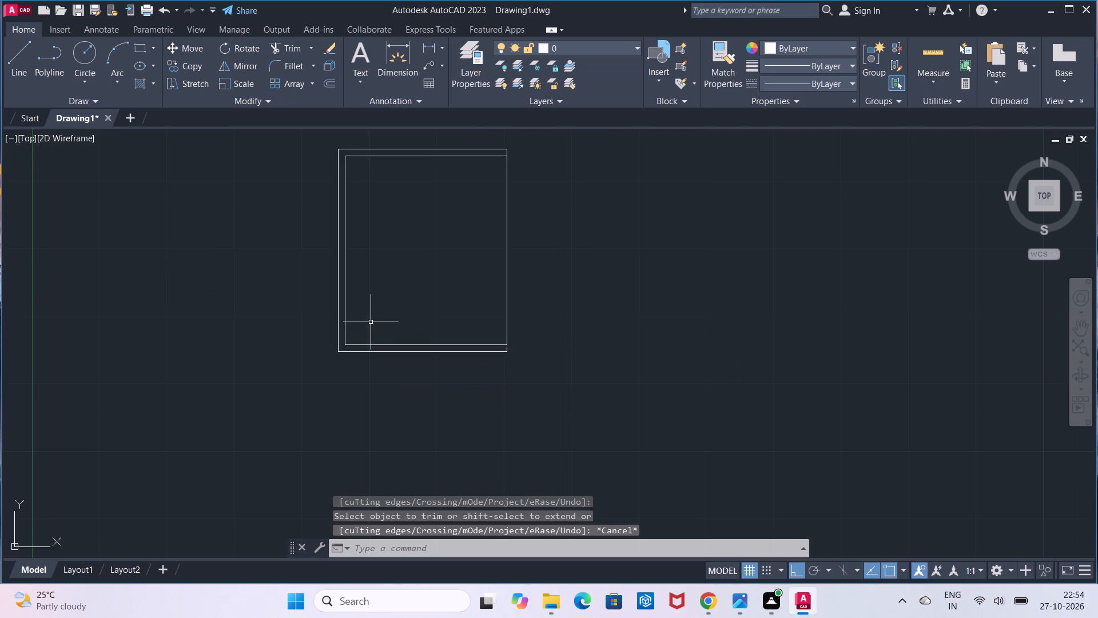
# Load the CENTER2 linetype from acadiso.lin into the drawing.
pyautogui.click(802, 89)
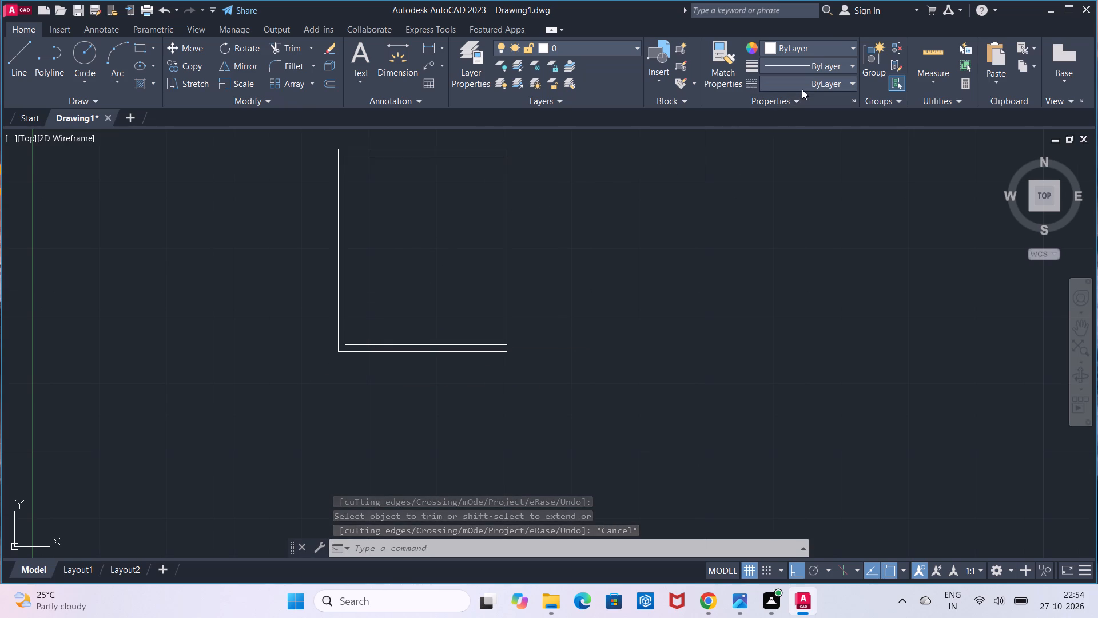
pyautogui.click(799, 158)
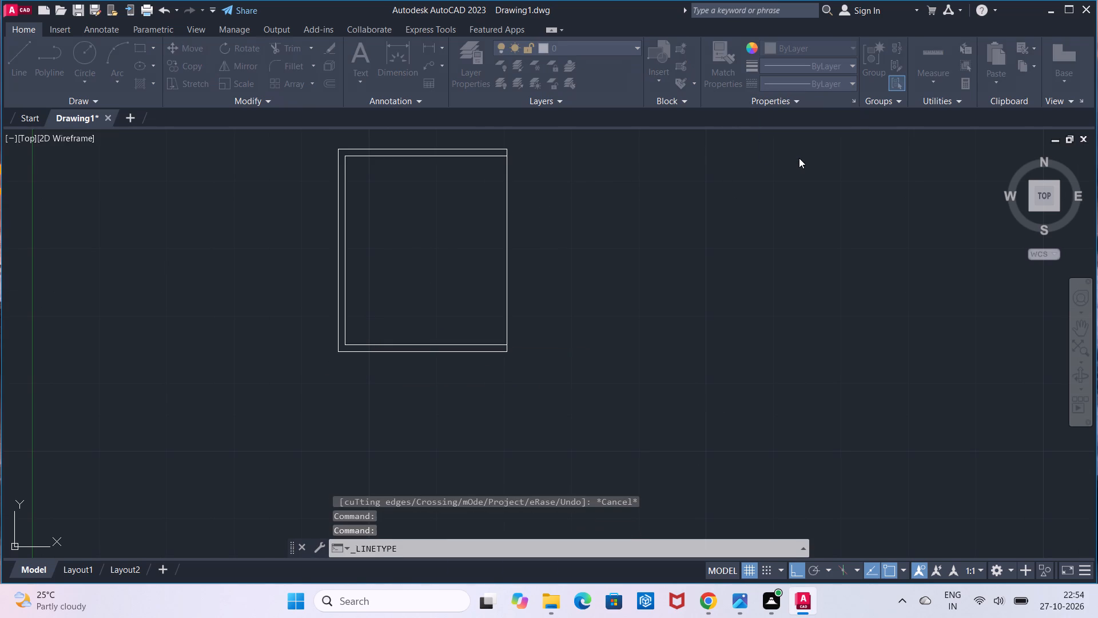
pyautogui.click(679, 181)
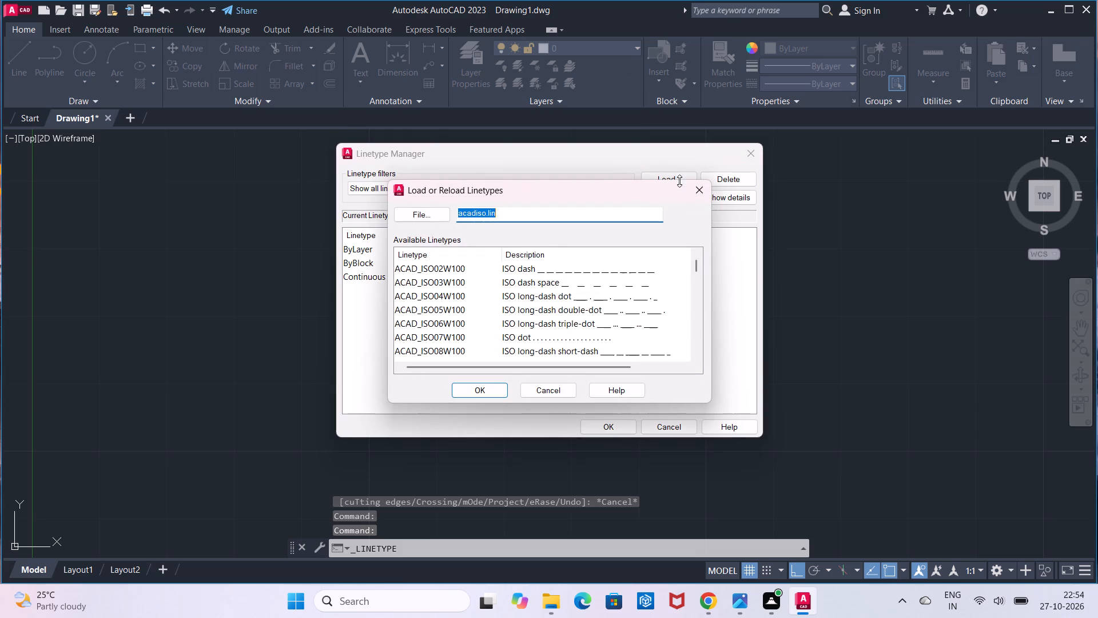
pyautogui.scroll(-3, 540, 267)
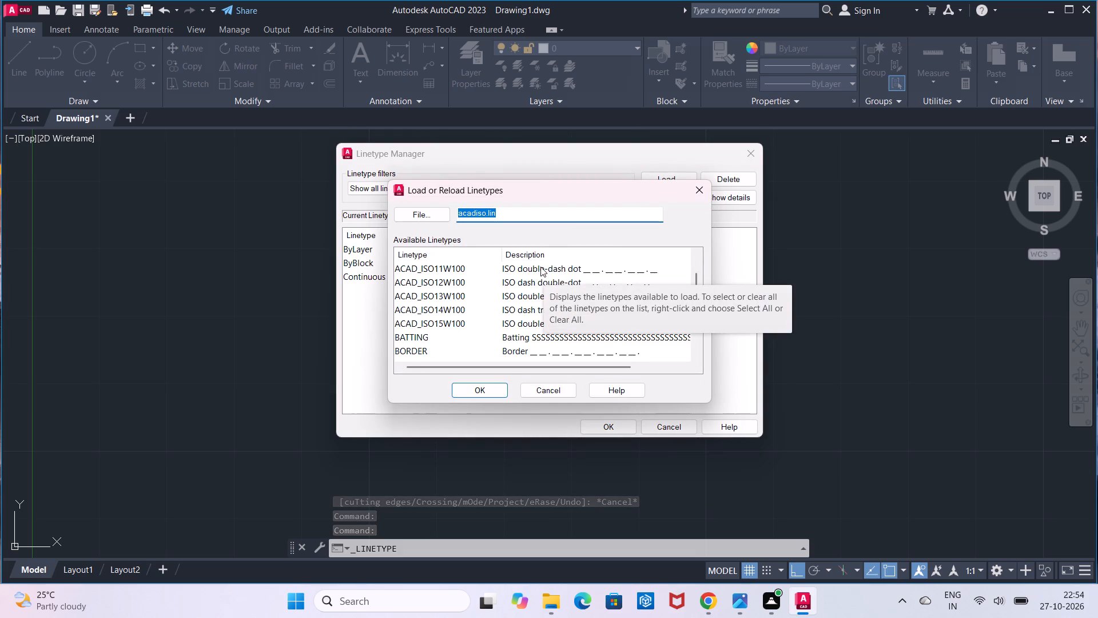
pyautogui.scroll(-2, 540, 267)
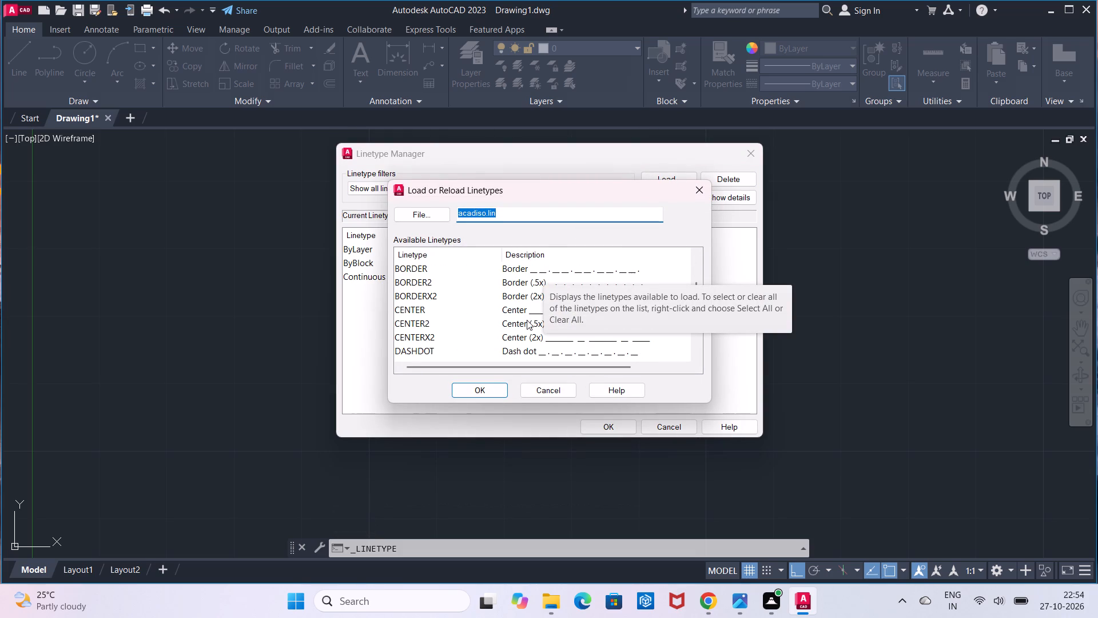
pyautogui.click(527, 320)
pyautogui.click(496, 391)
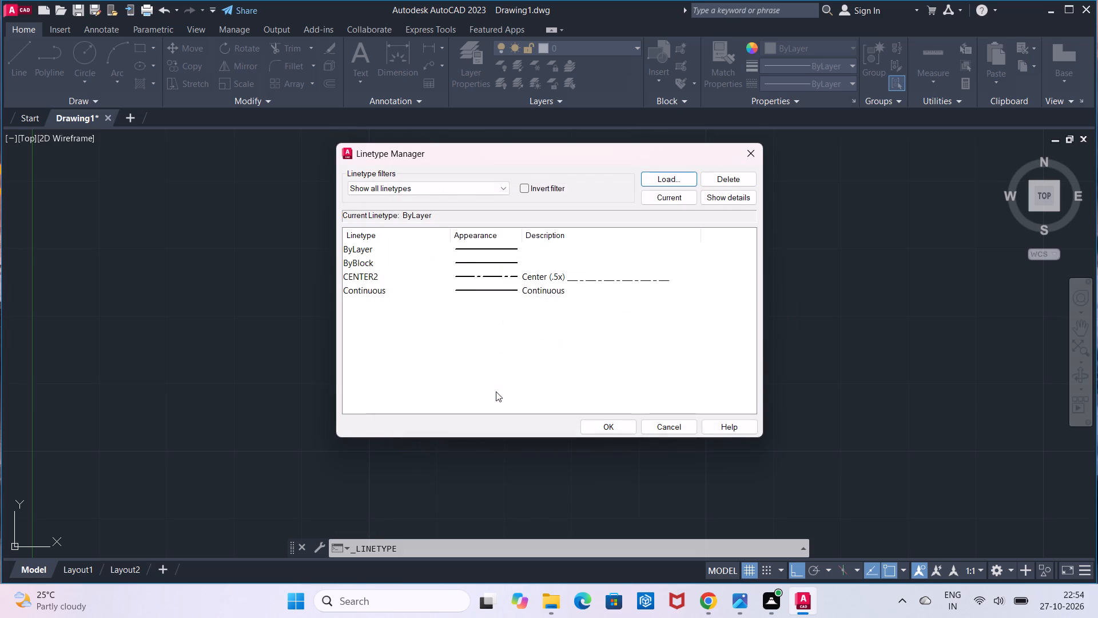
pyautogui.click(592, 421)
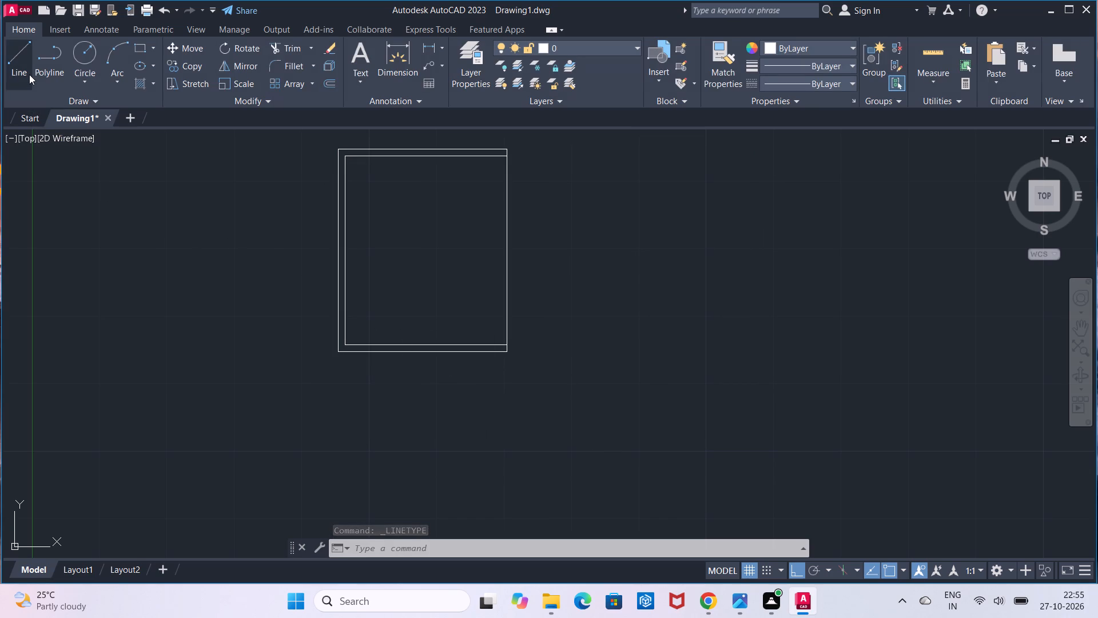
# Make CENTER2 the current linetype and draw a horizontal centerline from the outer left edge's midpoint to the right edge's midpoint.
pyautogui.click(776, 81)
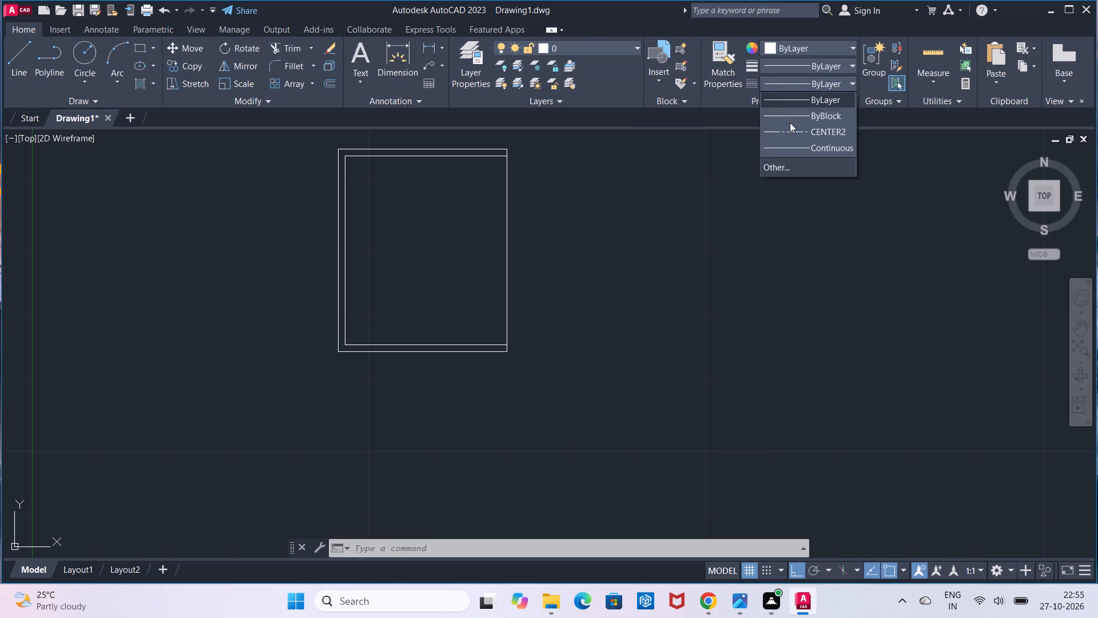
pyautogui.click(792, 130)
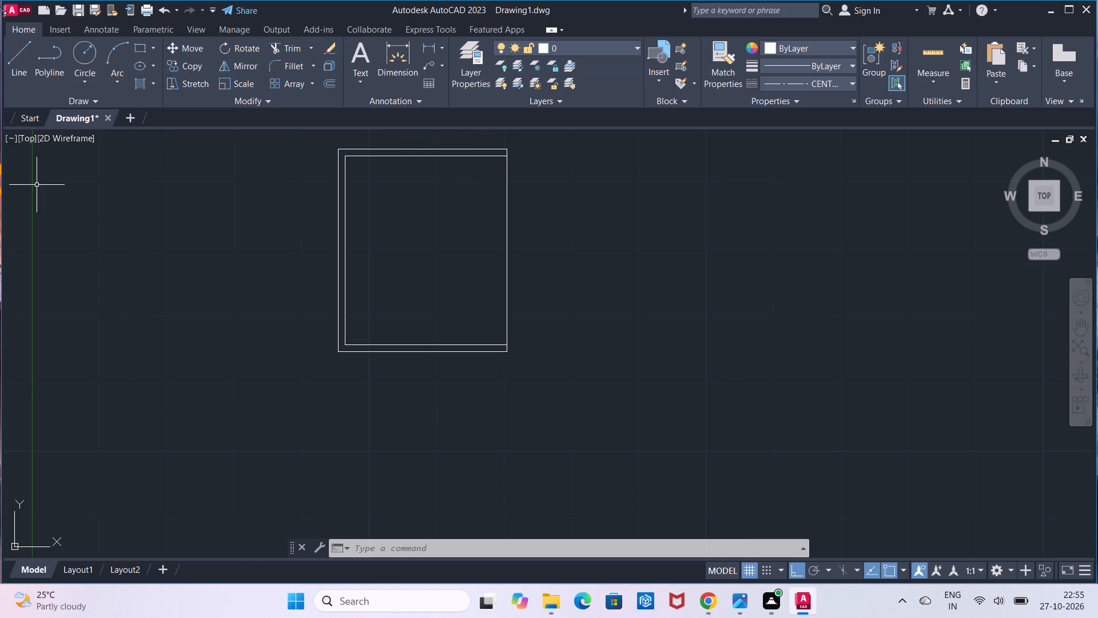
pyautogui.click(10, 61)
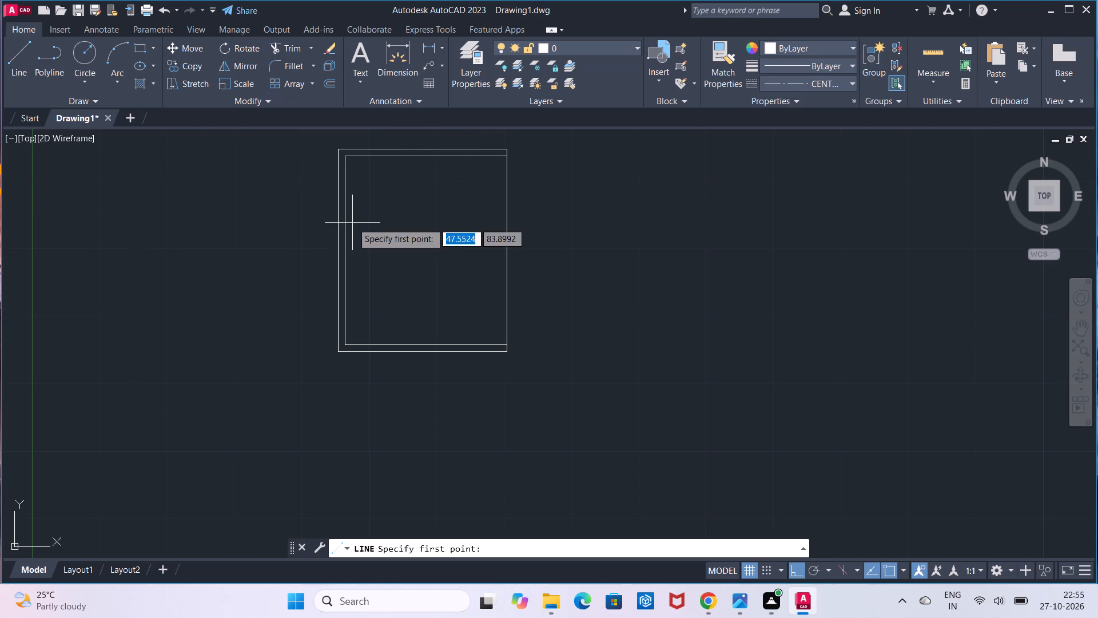
pyautogui.click(337, 249)
pyautogui.click(508, 248)
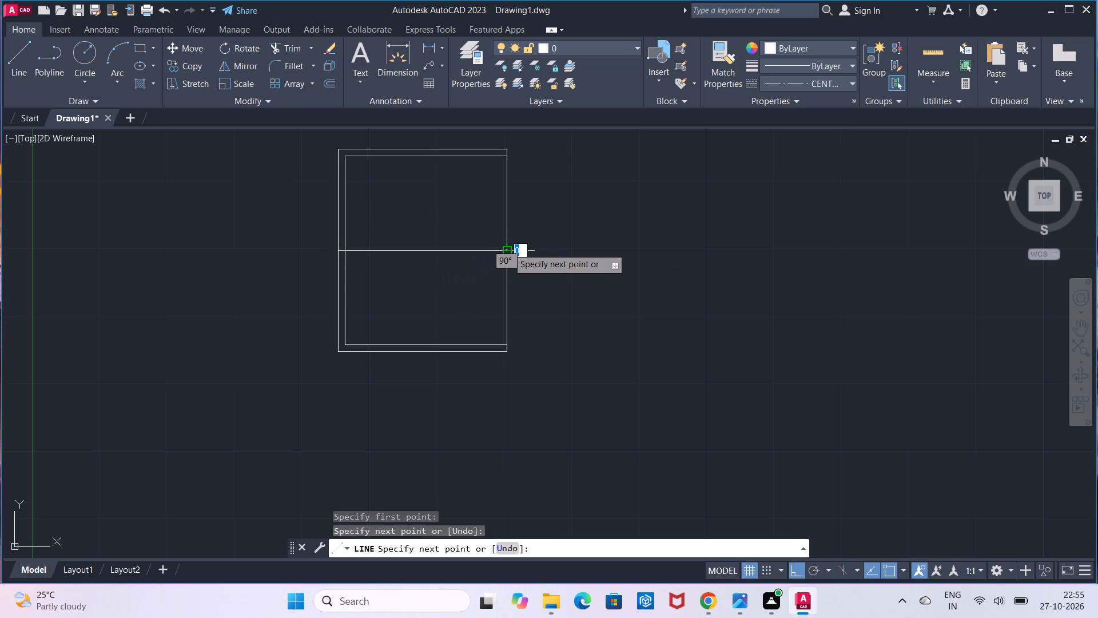
pyautogui.press('Escape')
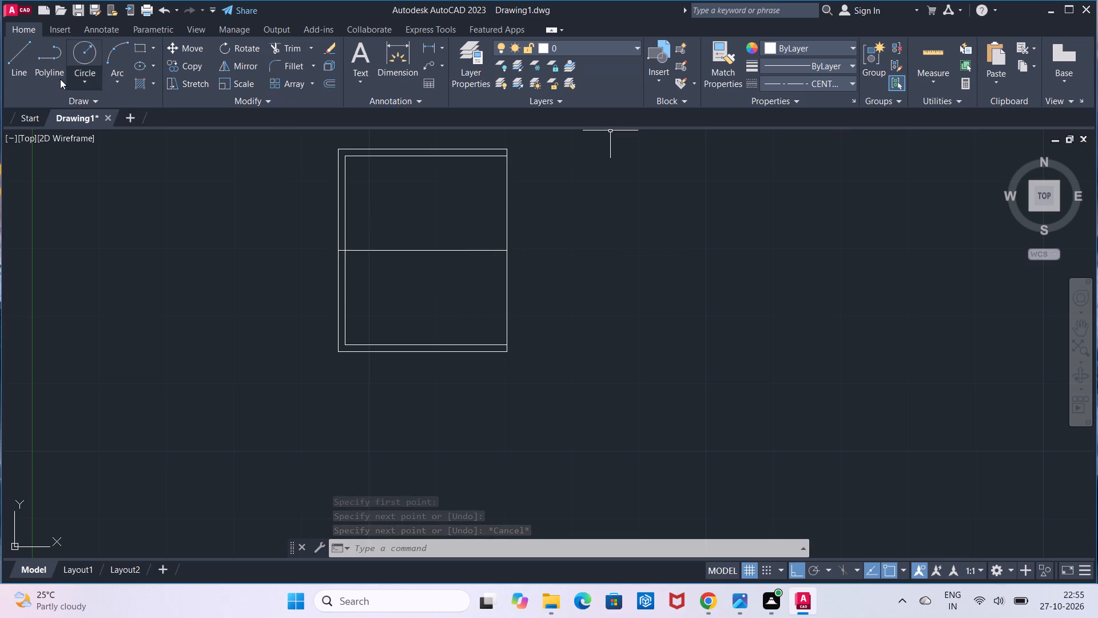
pyautogui.click(9, 61)
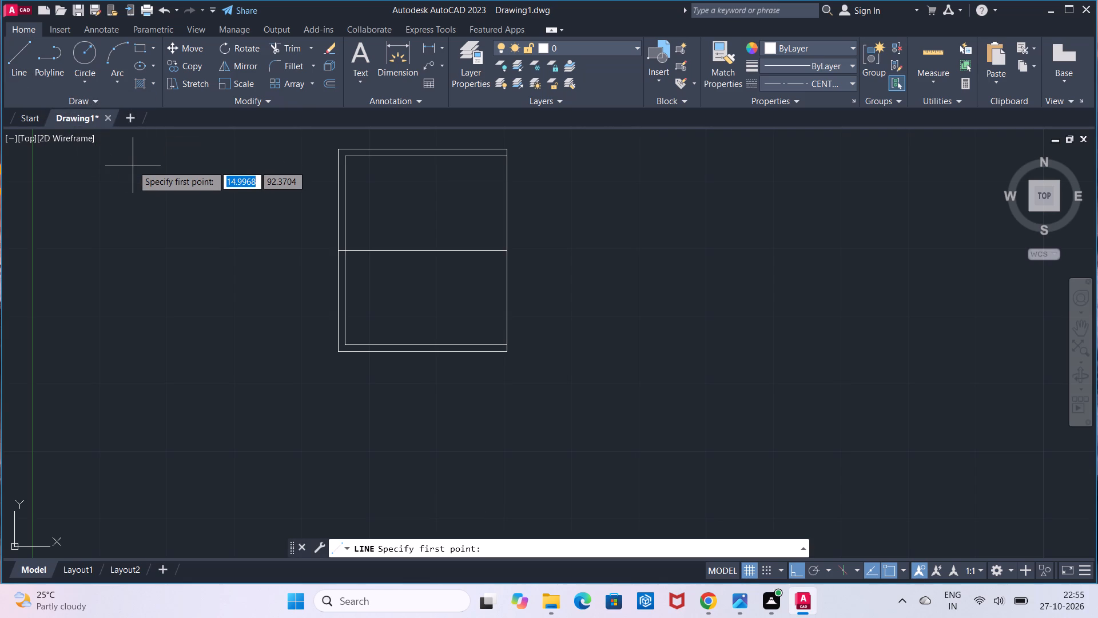
pyautogui.press('Escape')
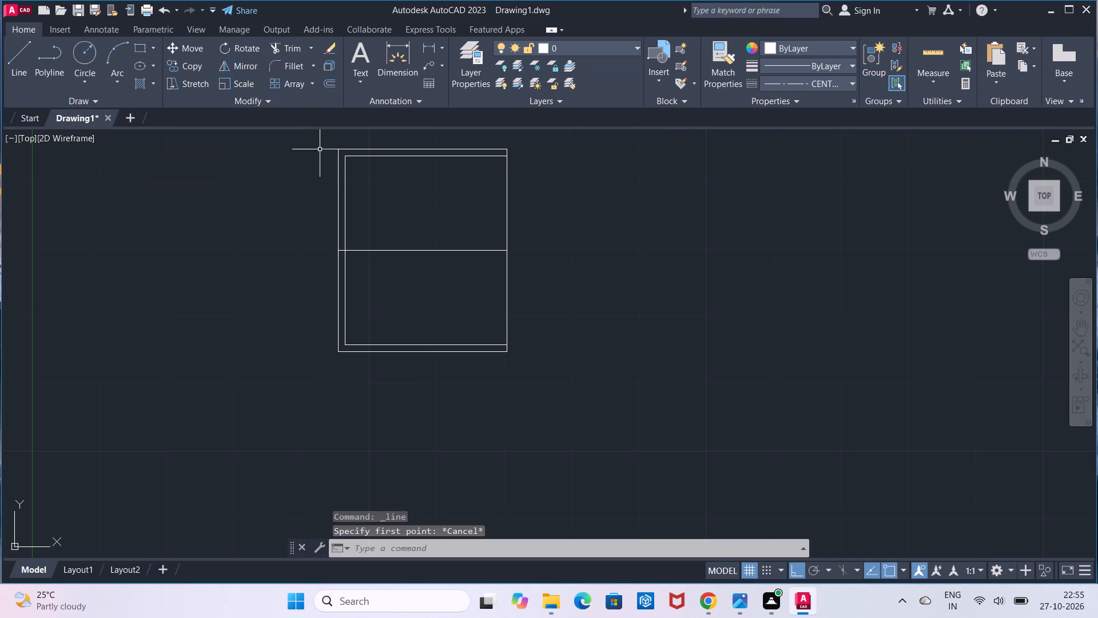
# Offset the rectangle's right edge inward by a distance of 12 as a vertical centerline.
pyautogui.click(334, 88)
pyautogui.click(504, 246)
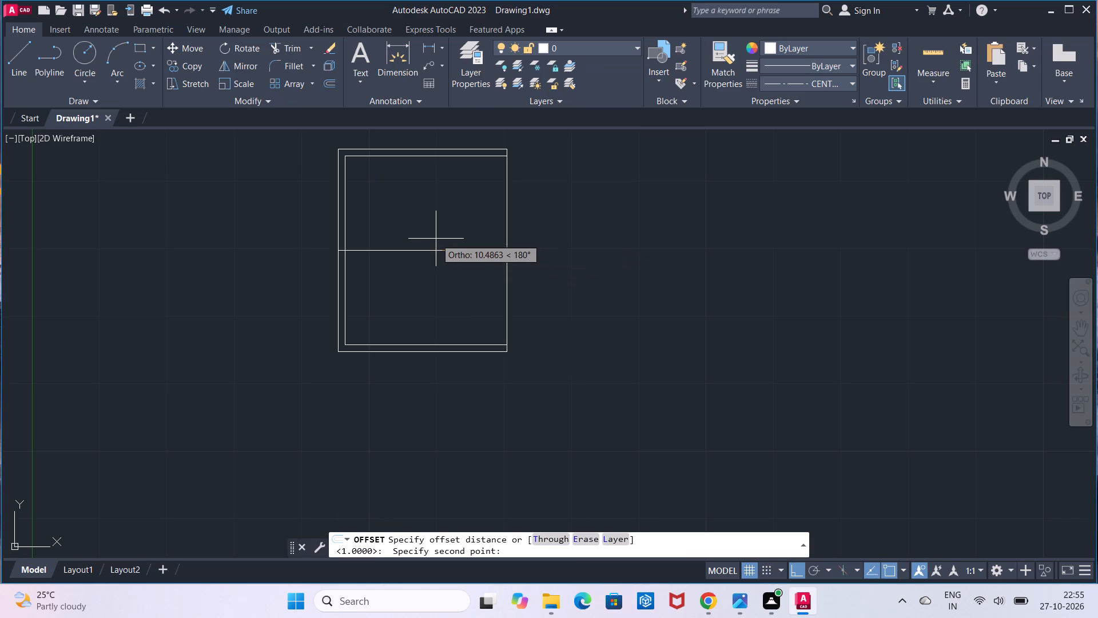
pyautogui.write('12')
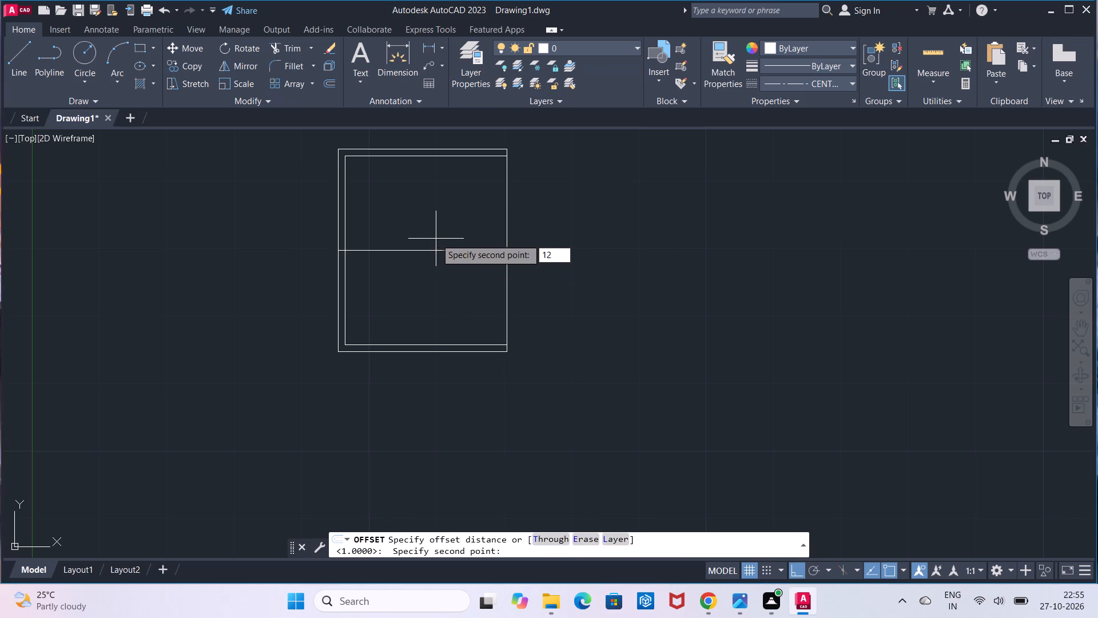
pyautogui.press('Return')
pyautogui.click(506, 247)
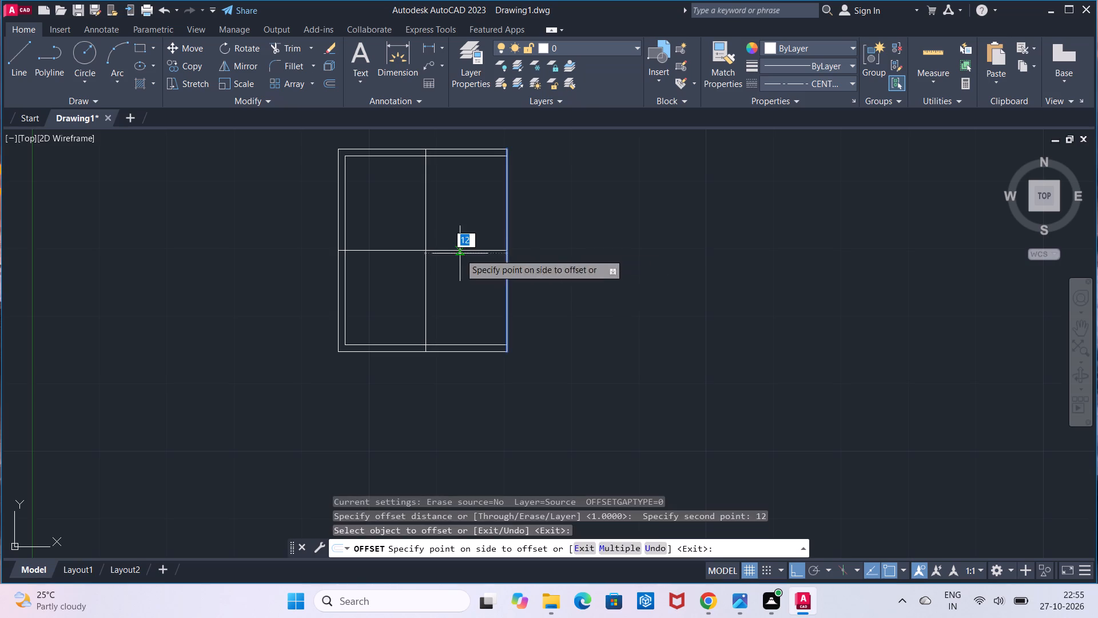
pyautogui.click(460, 253)
pyautogui.press('Escape')
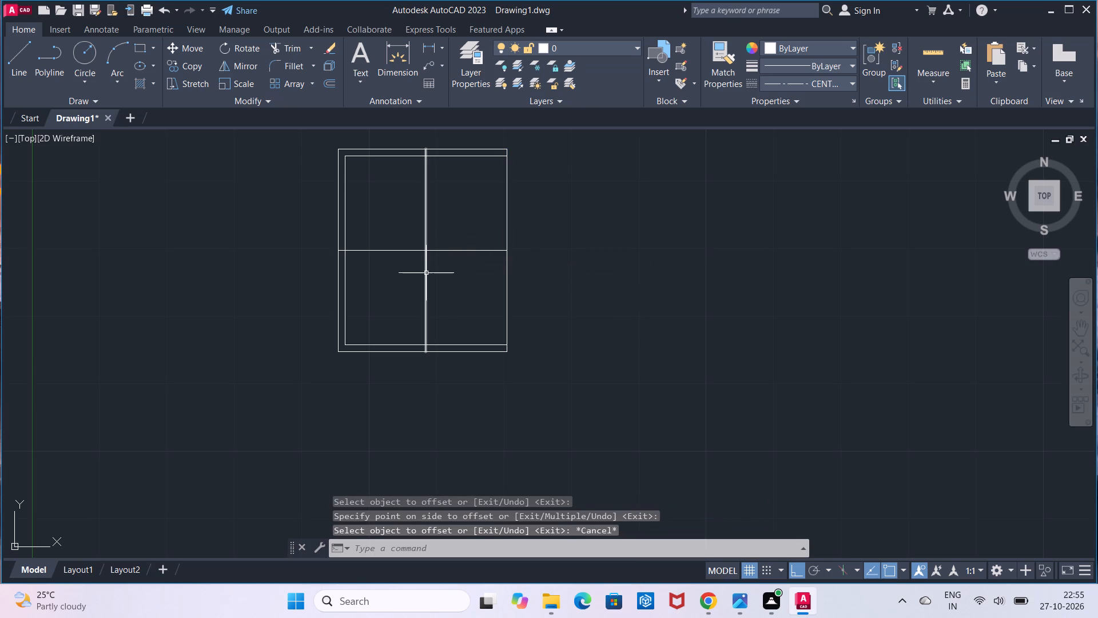
# Change the linetype of the vertical line inside the rectangle to CENTER2.
pyautogui.click(425, 273)
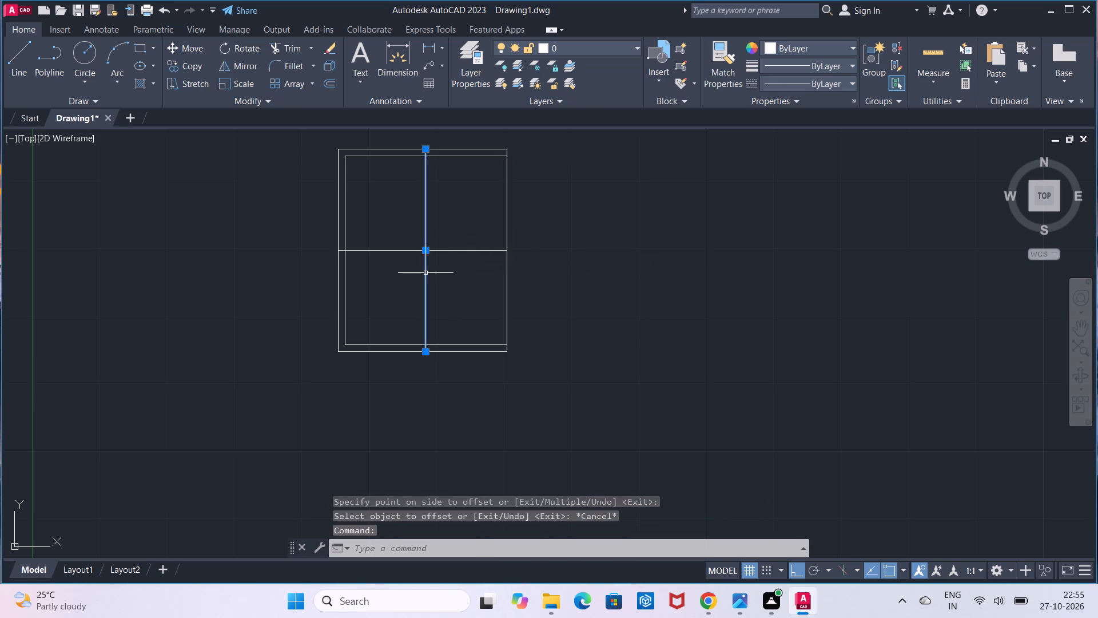
pyautogui.click(774, 88)
pyautogui.click(796, 129)
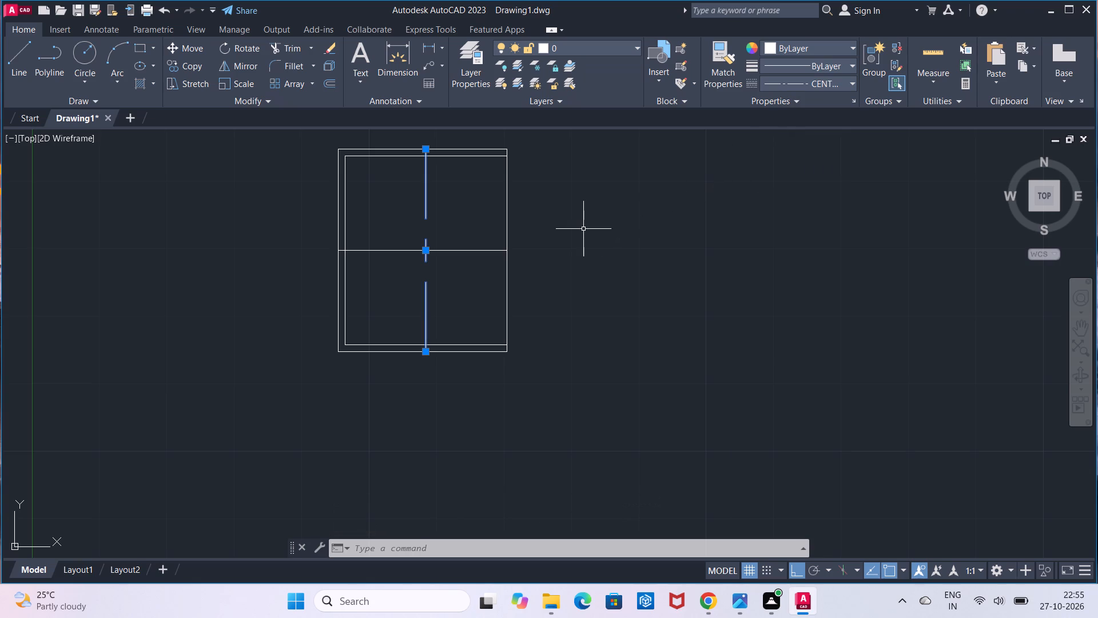
pyautogui.press('Escape')
# Trim the vertical centerline's ends that extend past the inner top and bottom edges.
pyautogui.click(276, 44)
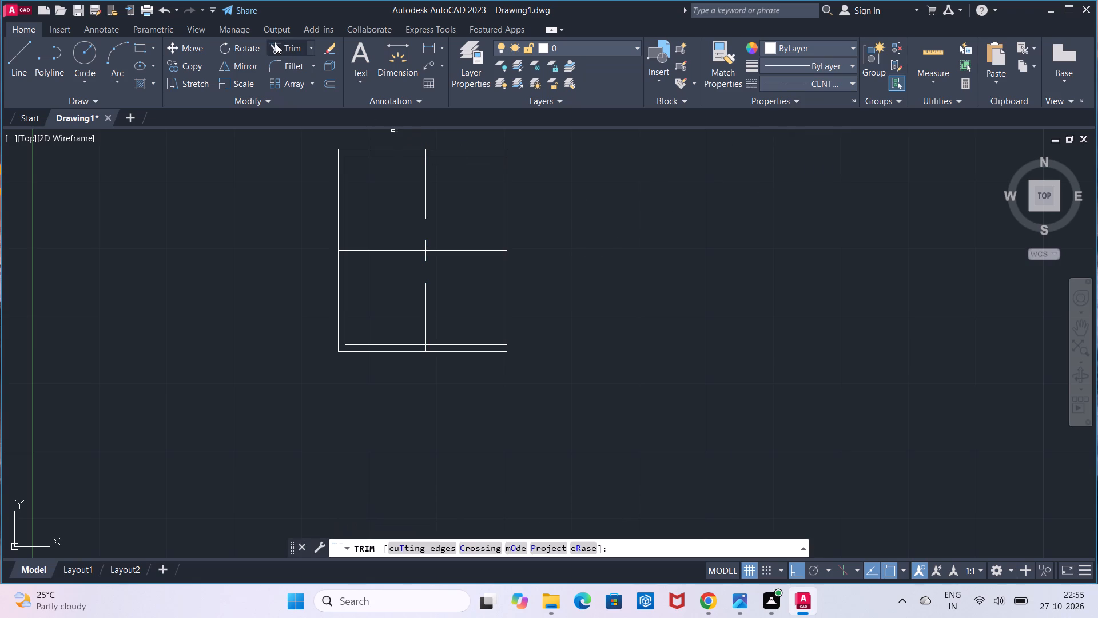
pyautogui.click(425, 152)
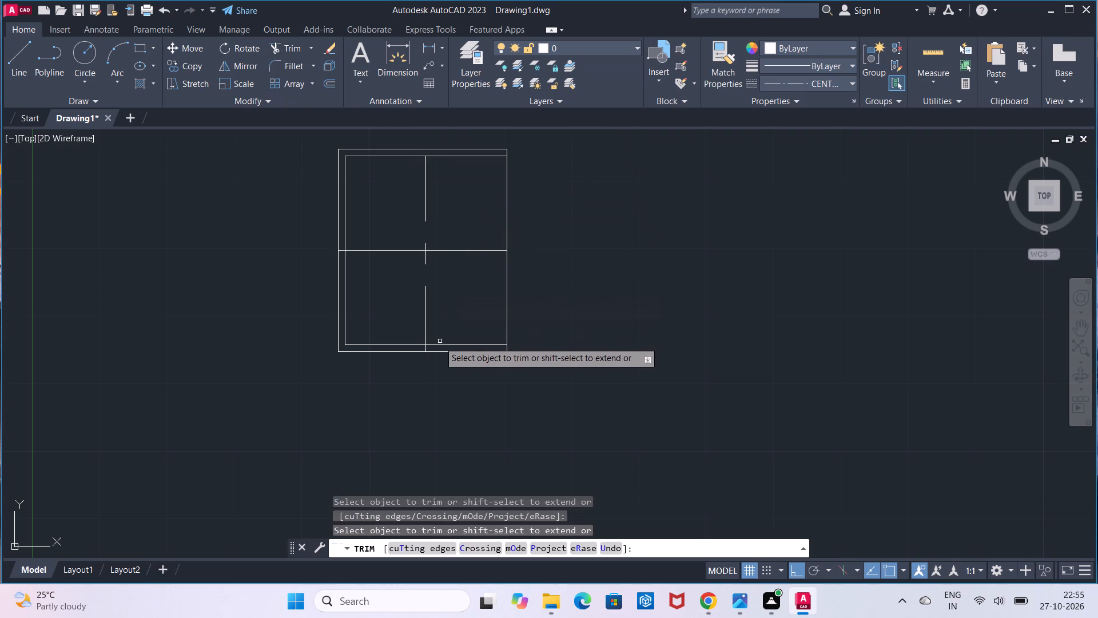
pyautogui.click(425, 350)
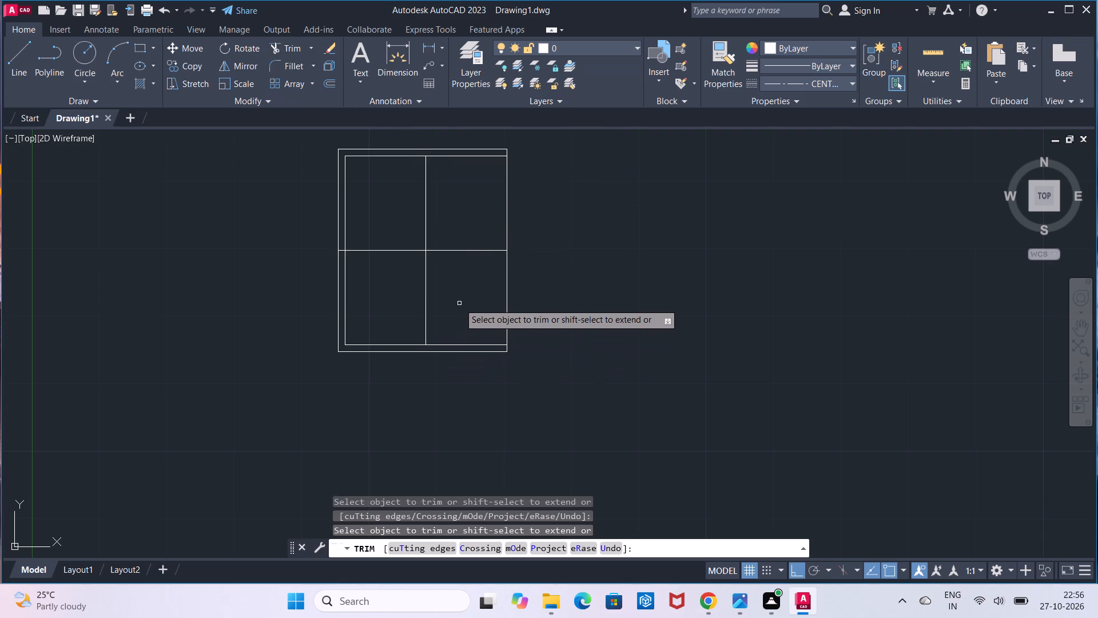
pyautogui.press('Escape')
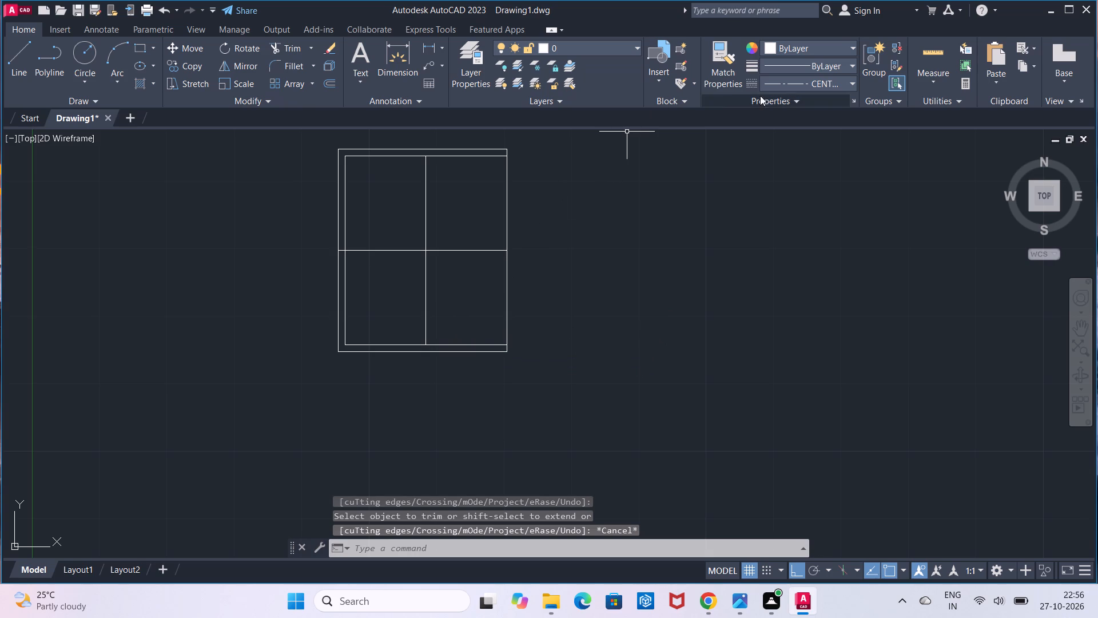
# Set the current linetype back to ByLayer.
pyautogui.click(779, 89)
pyautogui.click(792, 99)
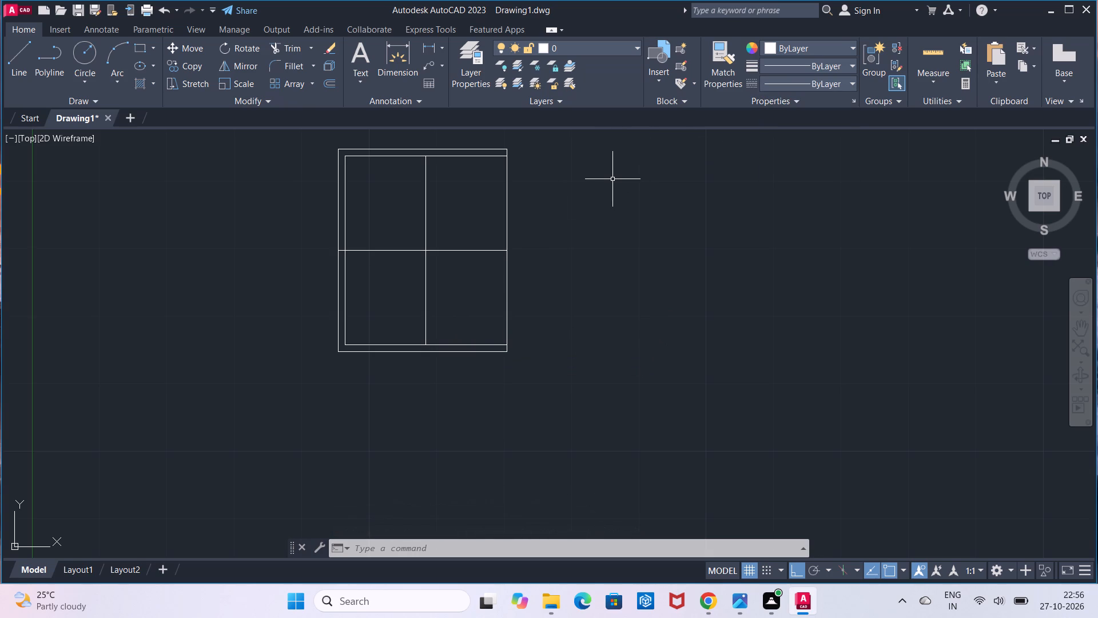
# Draw two concentric circles of radius 6 and 5 centred on the intersection of the two centerlines.
pyautogui.click(94, 60)
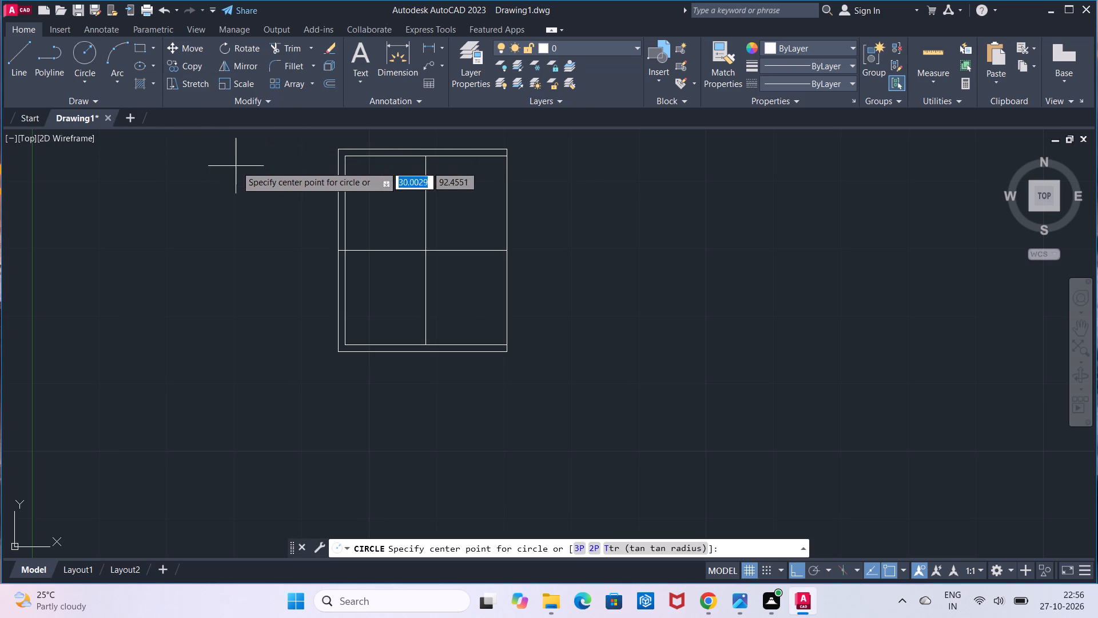
pyautogui.click(424, 253)
pyautogui.press('6')
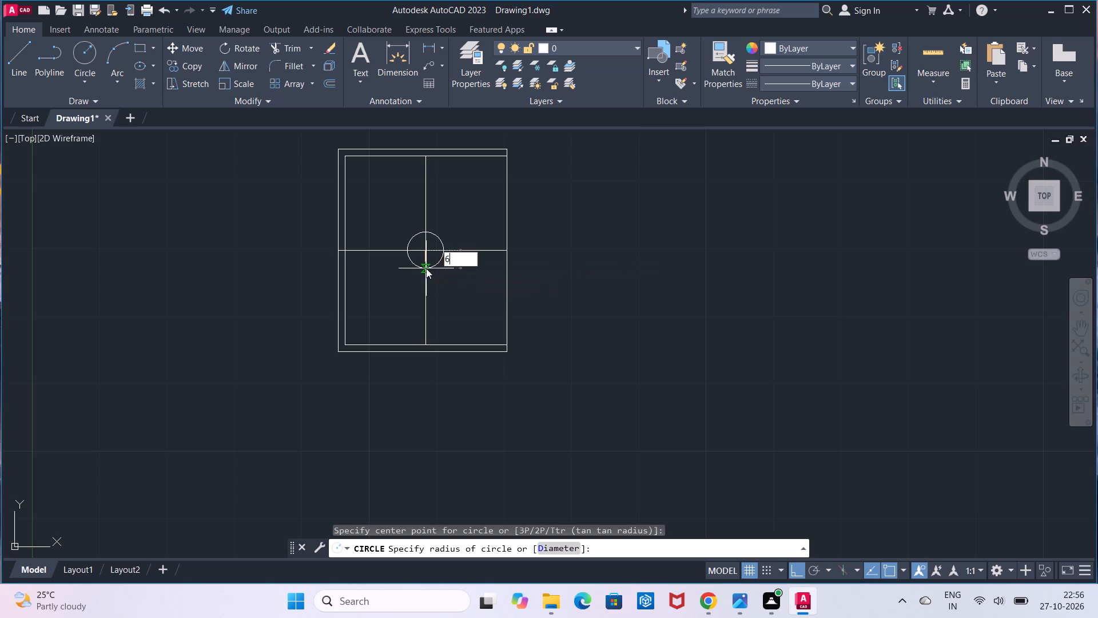
pyautogui.press('Return')
pyautogui.click(96, 62)
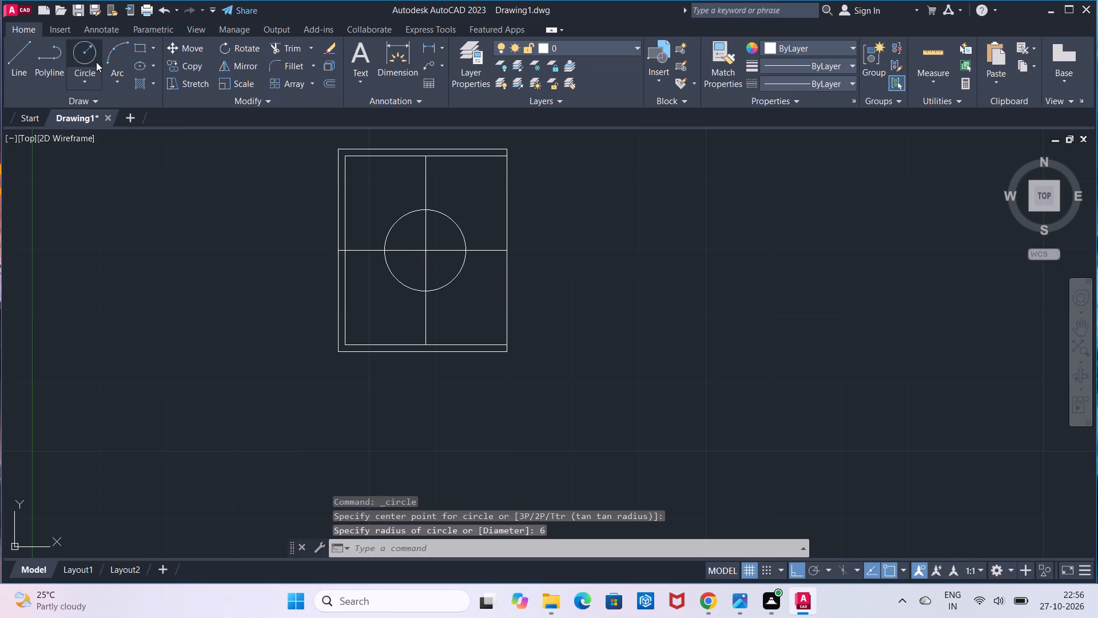
pyautogui.click(425, 249)
pyautogui.press('5')
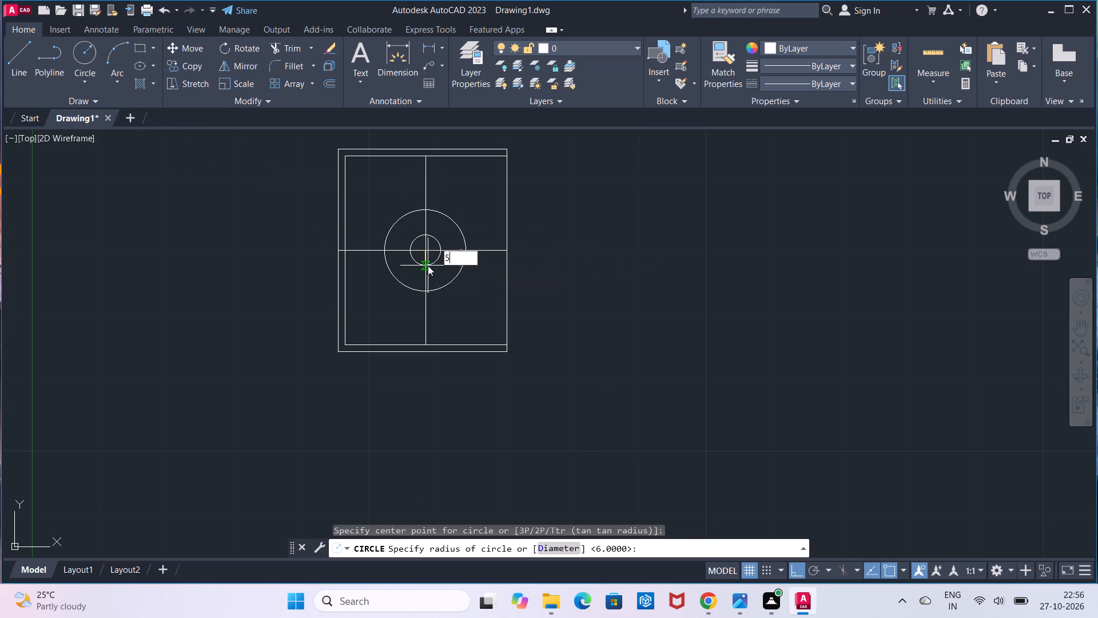
pyautogui.press('Return')
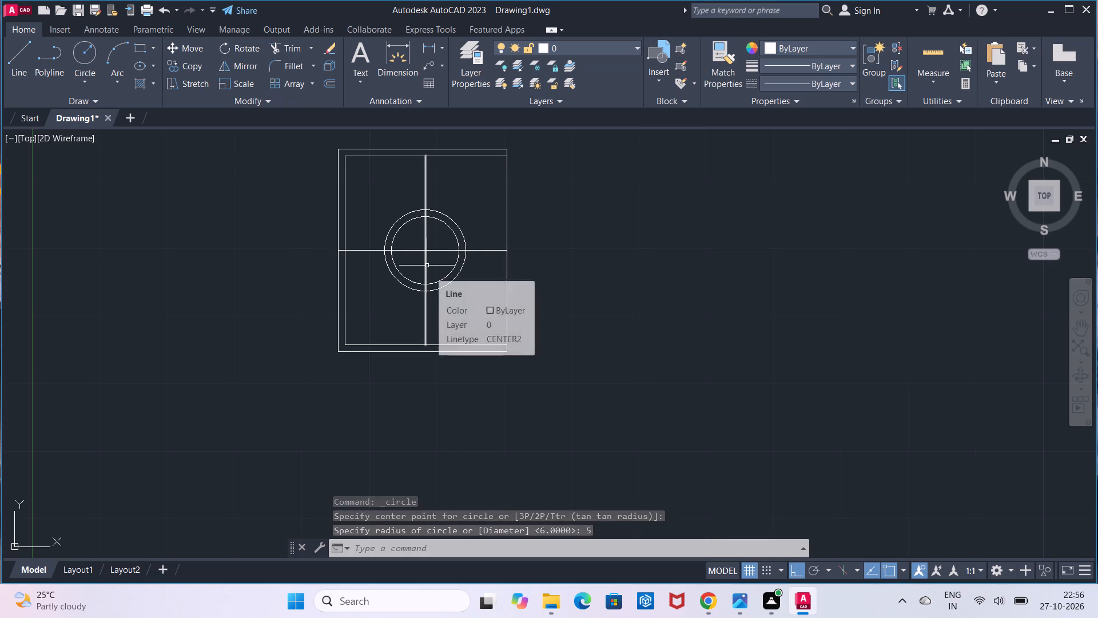
# Fillet the outer outline's lower-left and upper-left corners with a radius of 8.
pyautogui.click(294, 71)
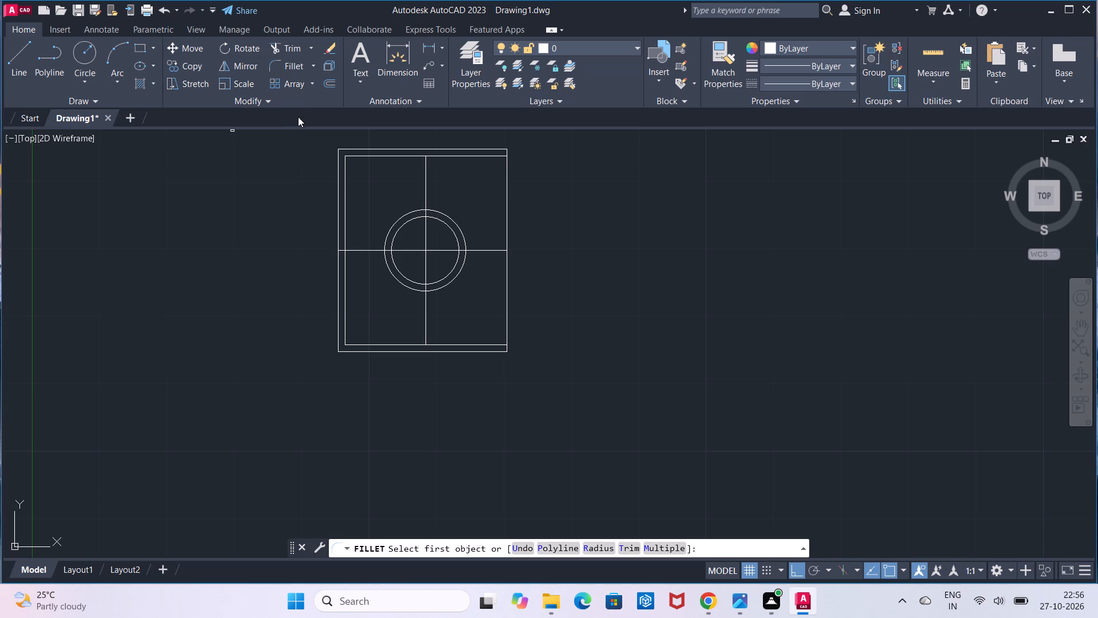
pyautogui.click(593, 546)
pyautogui.press('8')
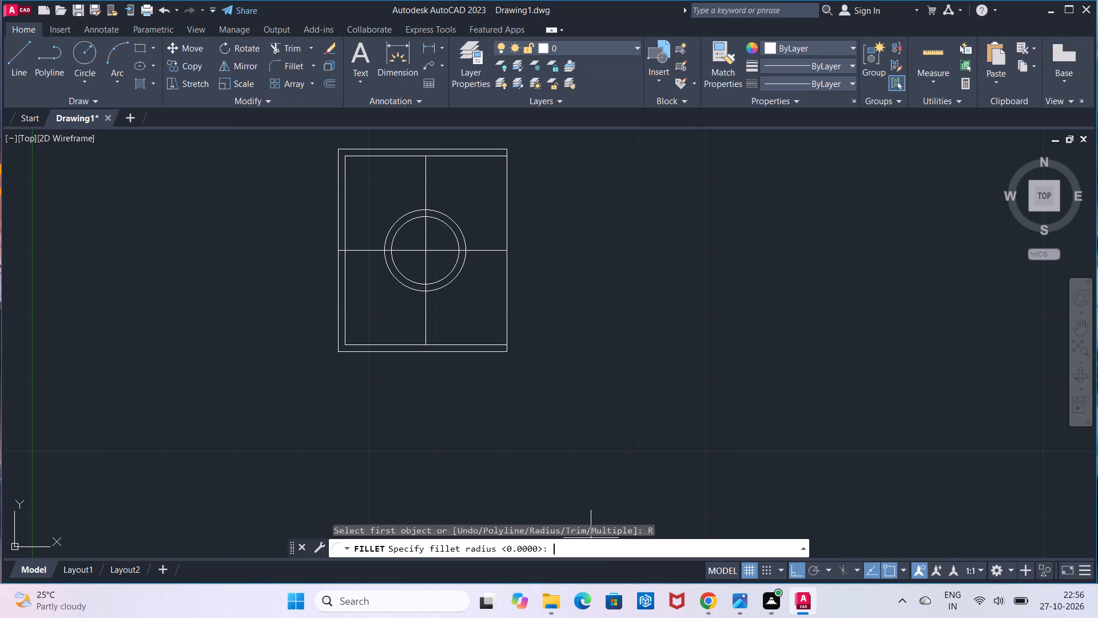
pyautogui.press('Return')
pyautogui.click(338, 332)
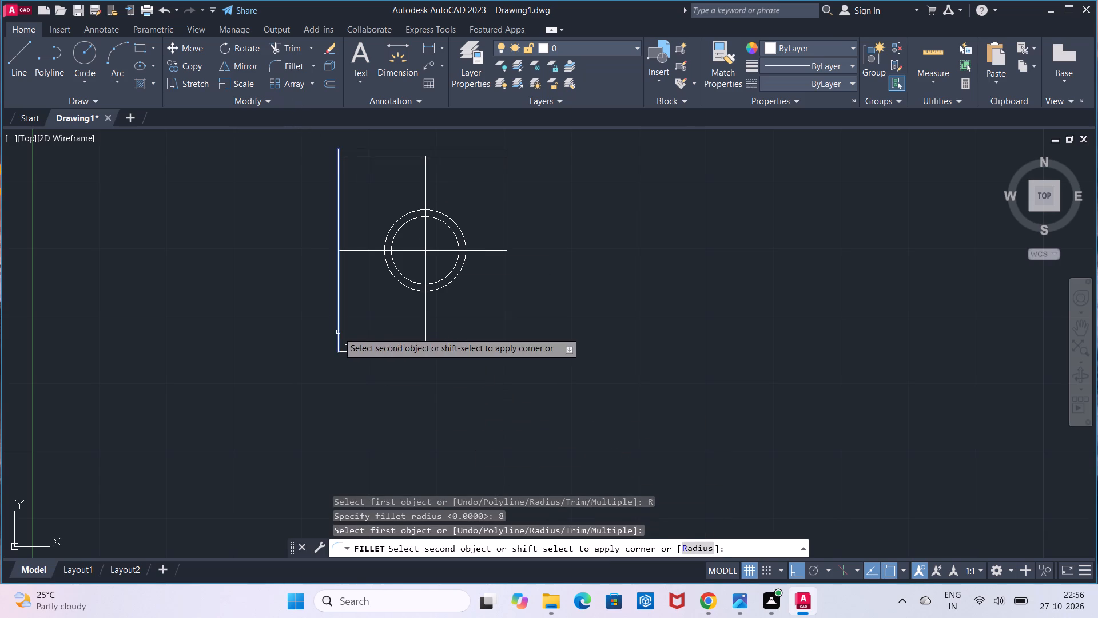
pyautogui.click(355, 354)
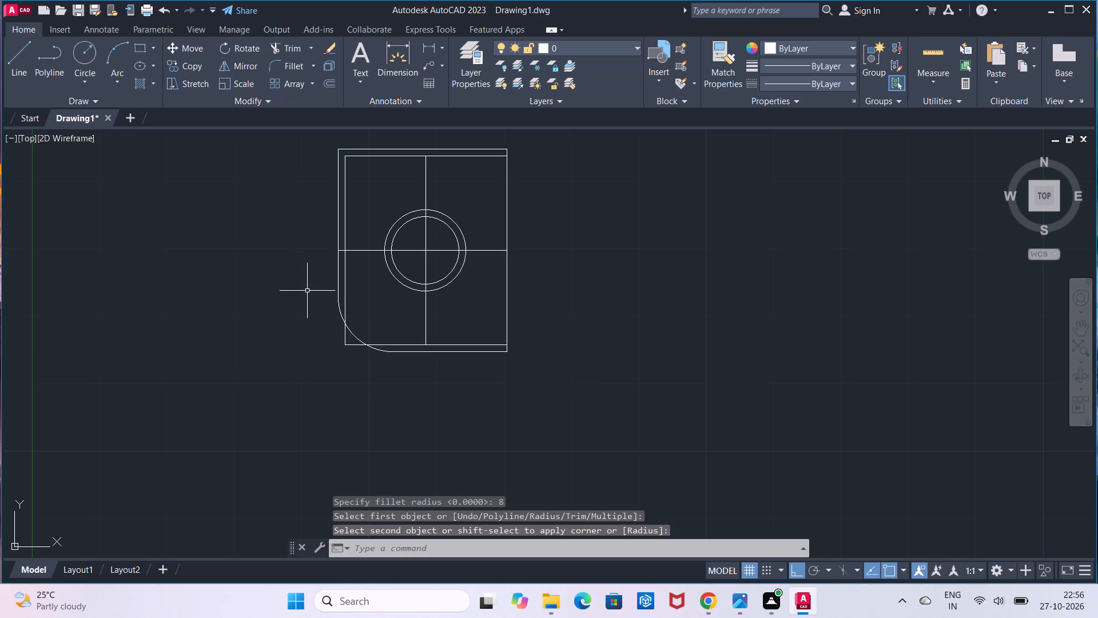
pyautogui.click(283, 66)
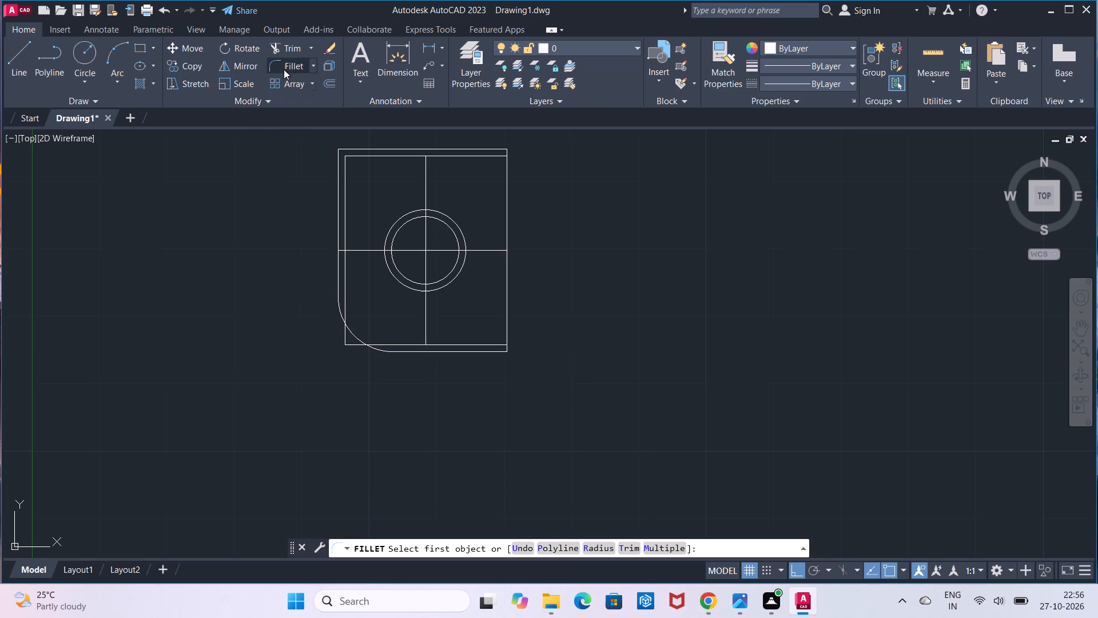
pyautogui.click(337, 171)
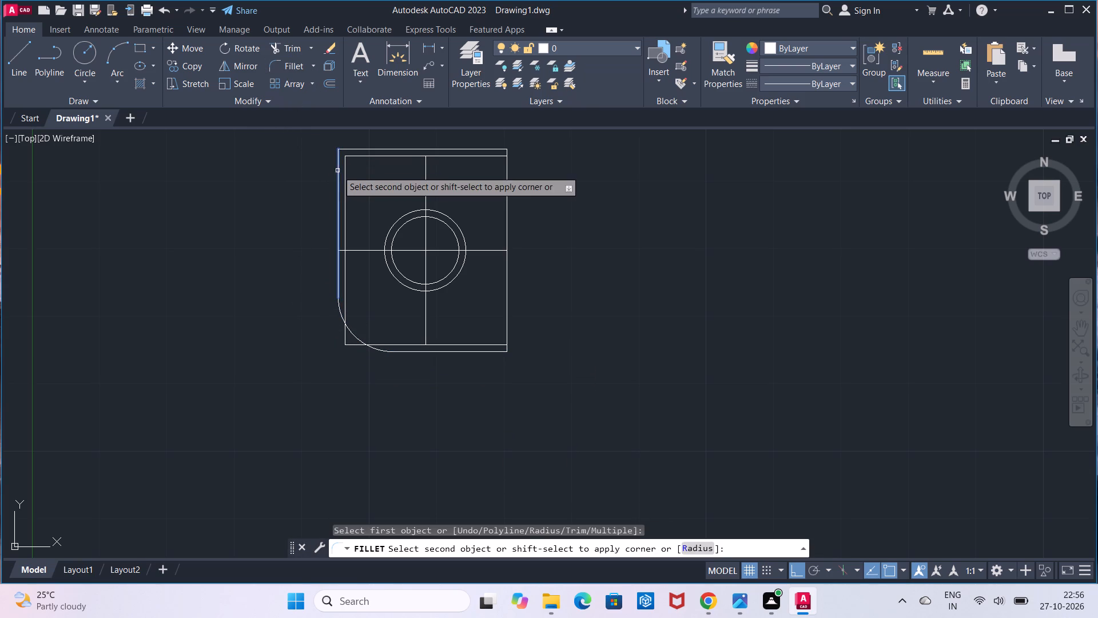
pyautogui.click(354, 149)
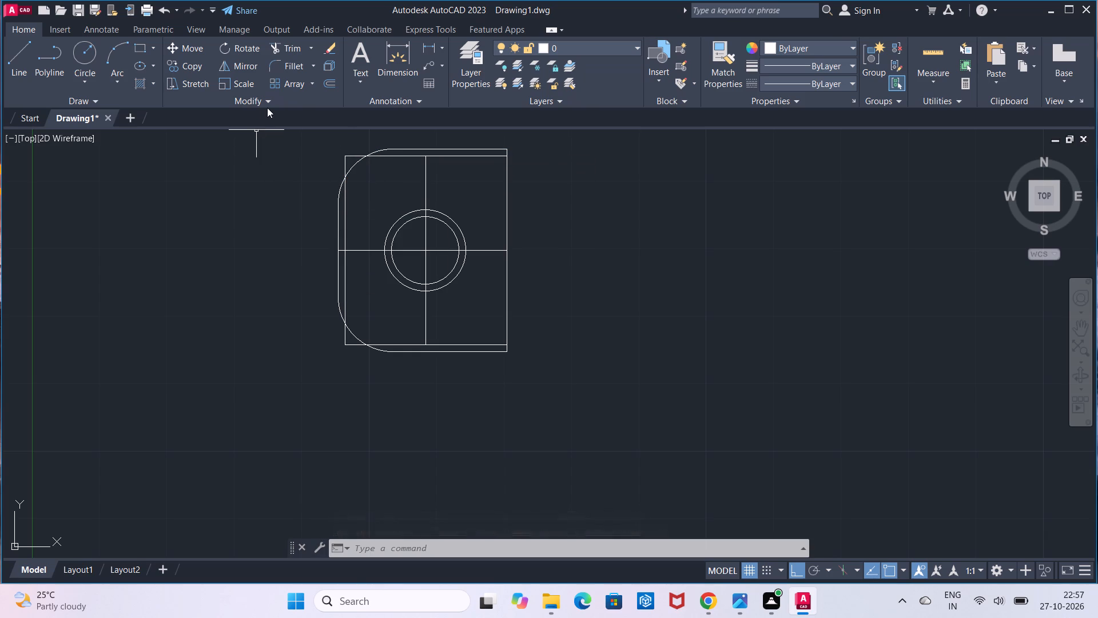
# Fillet the inner offset outline's upper-left and lower-left corners with a radius of 7.
pyautogui.click(287, 72)
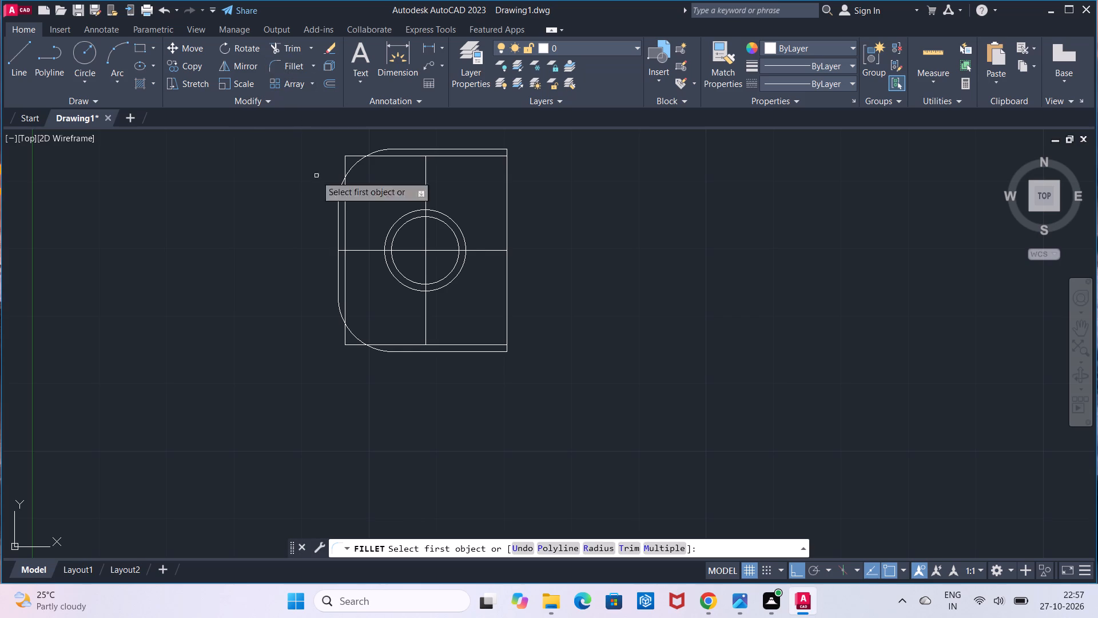
pyautogui.click(597, 556)
pyautogui.click(599, 539)
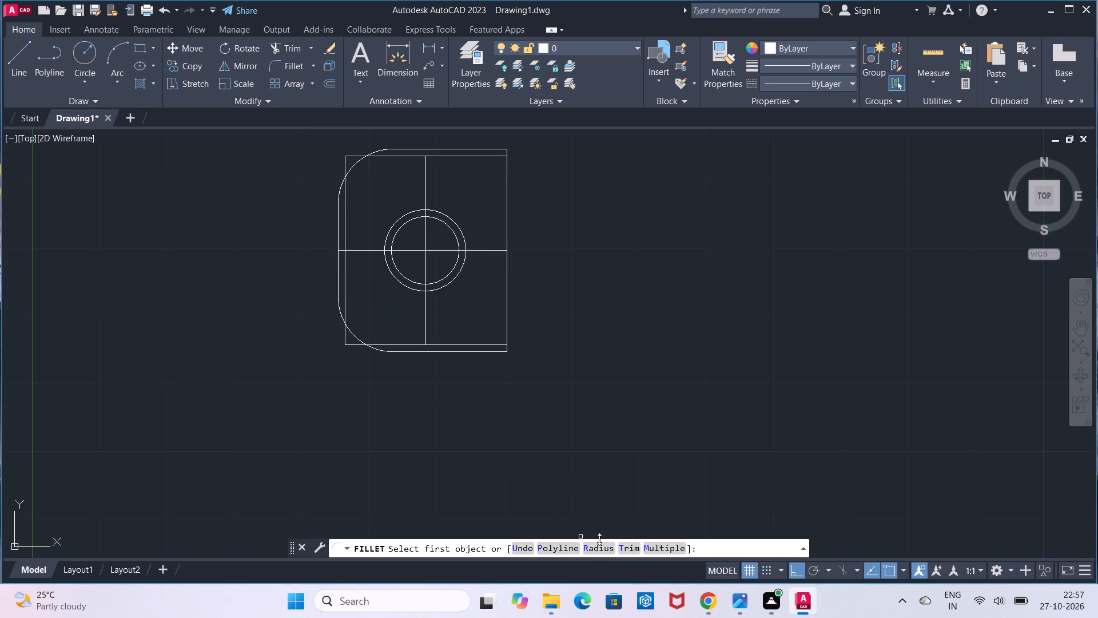
pyautogui.click(600, 549)
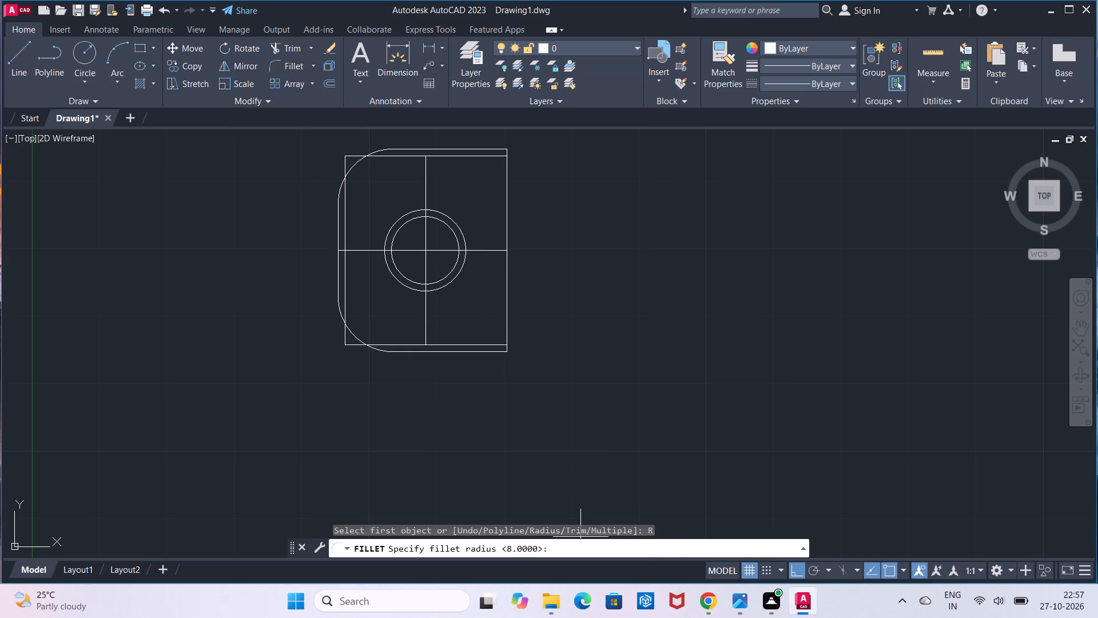
pyautogui.click(598, 552)
pyautogui.press('7')
pyautogui.press('Return')
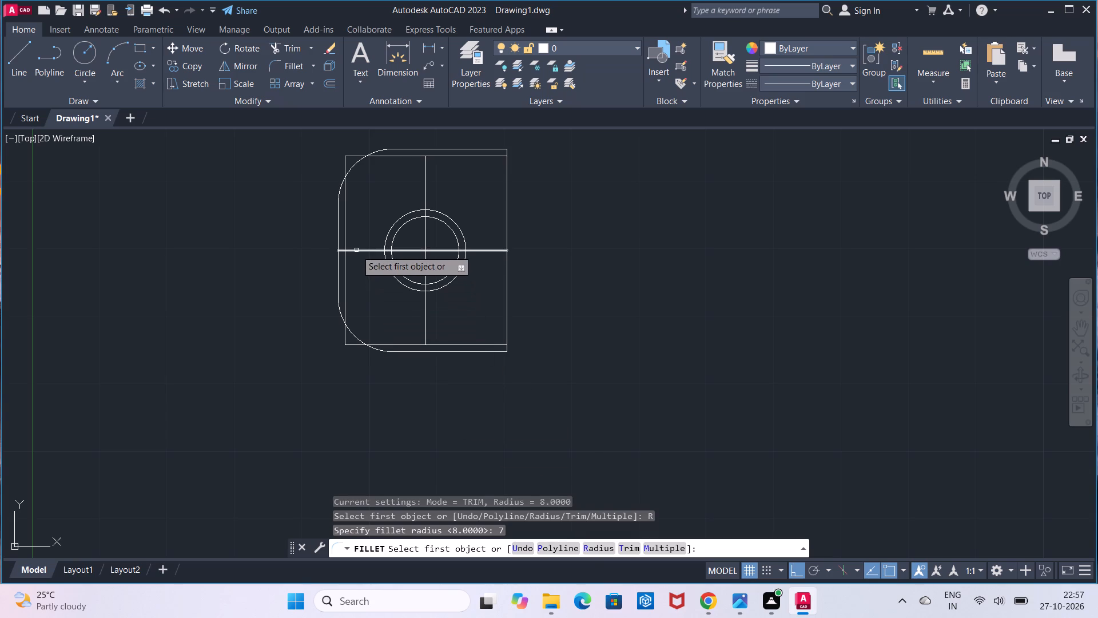
pyautogui.click(346, 210)
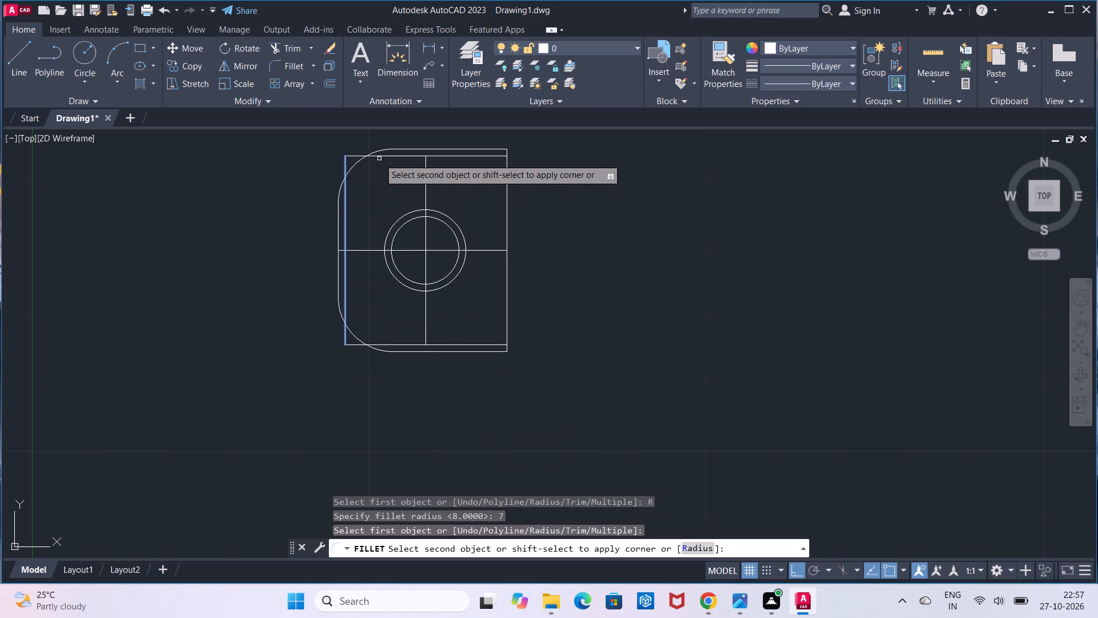
pyautogui.click(381, 156)
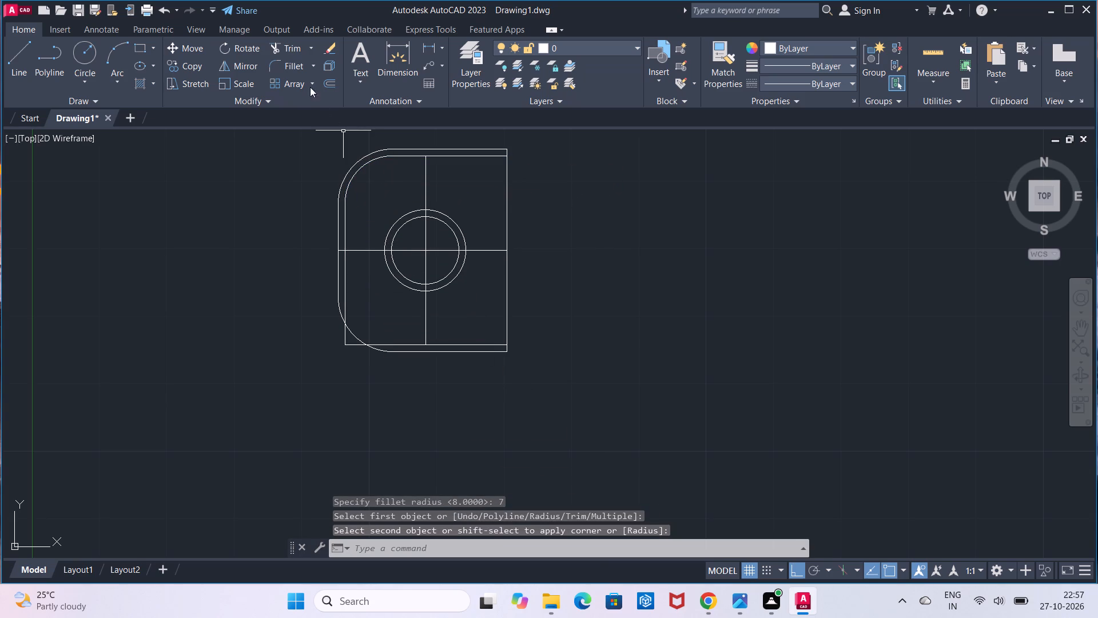
pyautogui.click(297, 70)
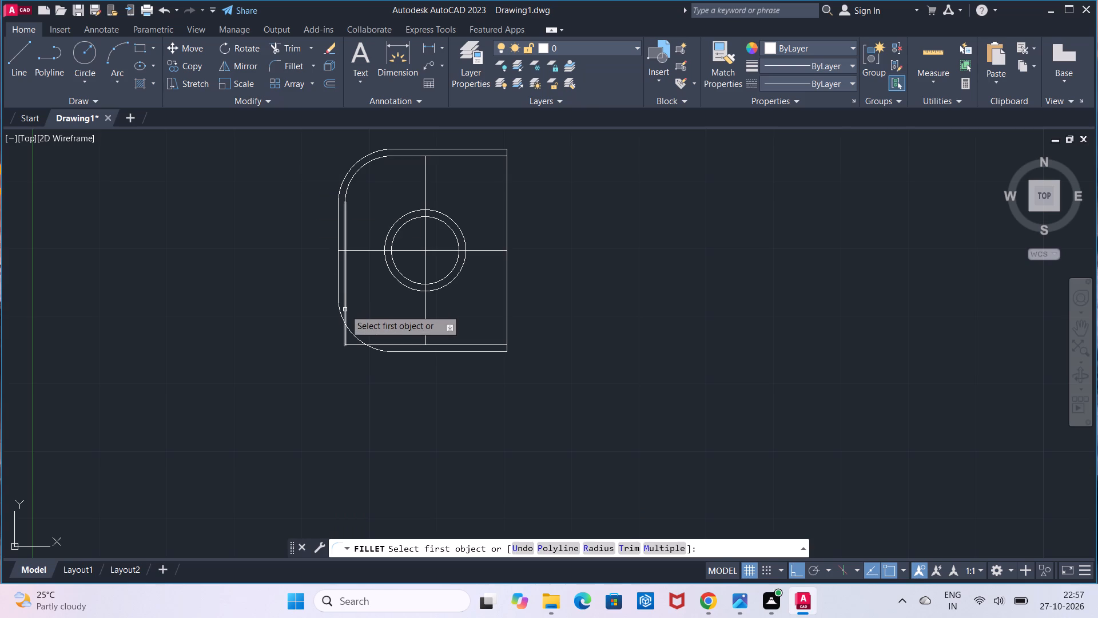
pyautogui.click(345, 310)
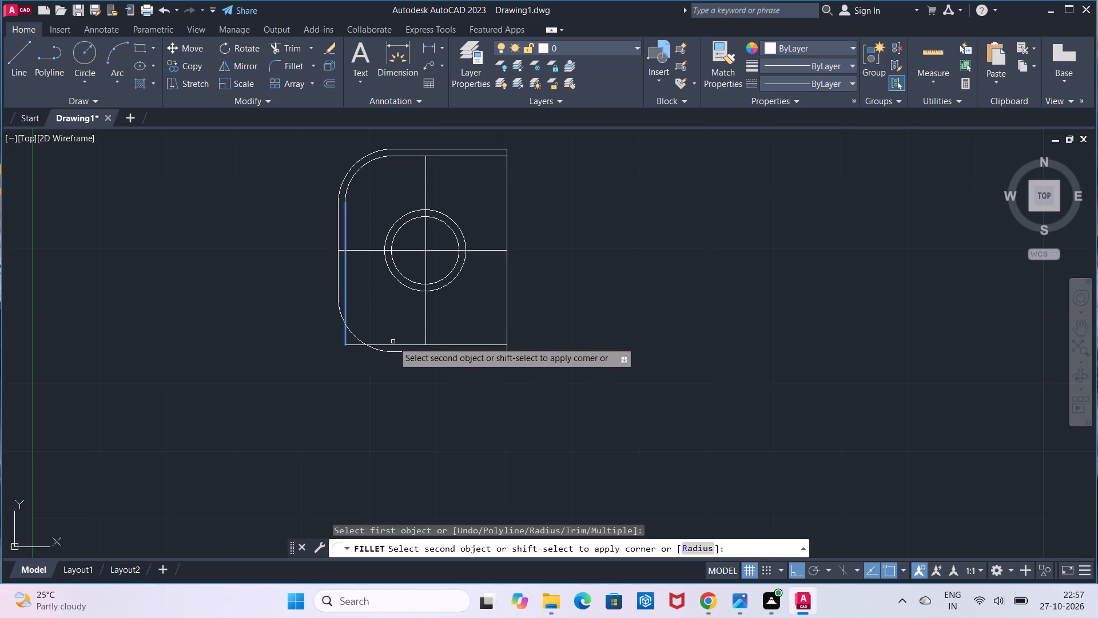
pyautogui.click(399, 346)
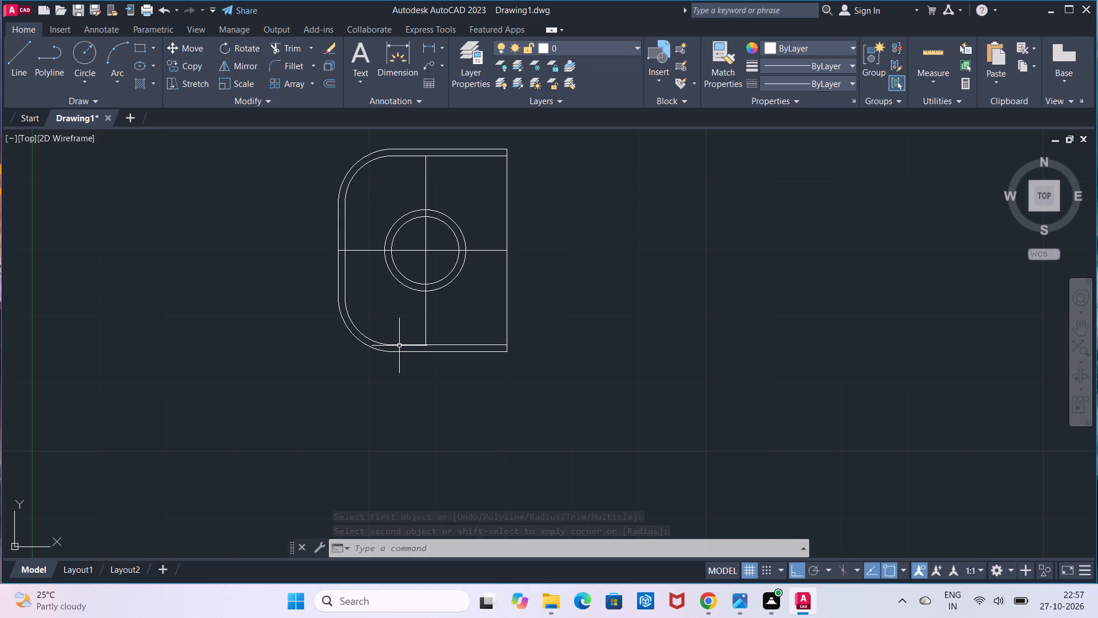
# Draw a 25 wide by 15 high rectangle with lines below the plan outline, aligned with its outer left edge.
pyautogui.scroll(-1, 399, 346)
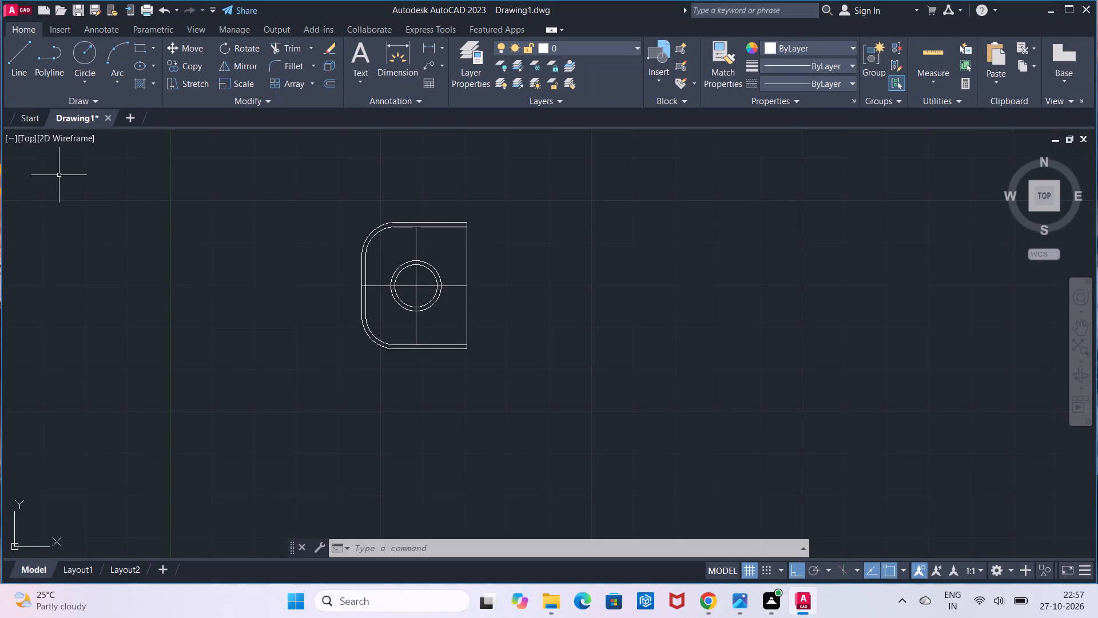
pyautogui.click(30, 85)
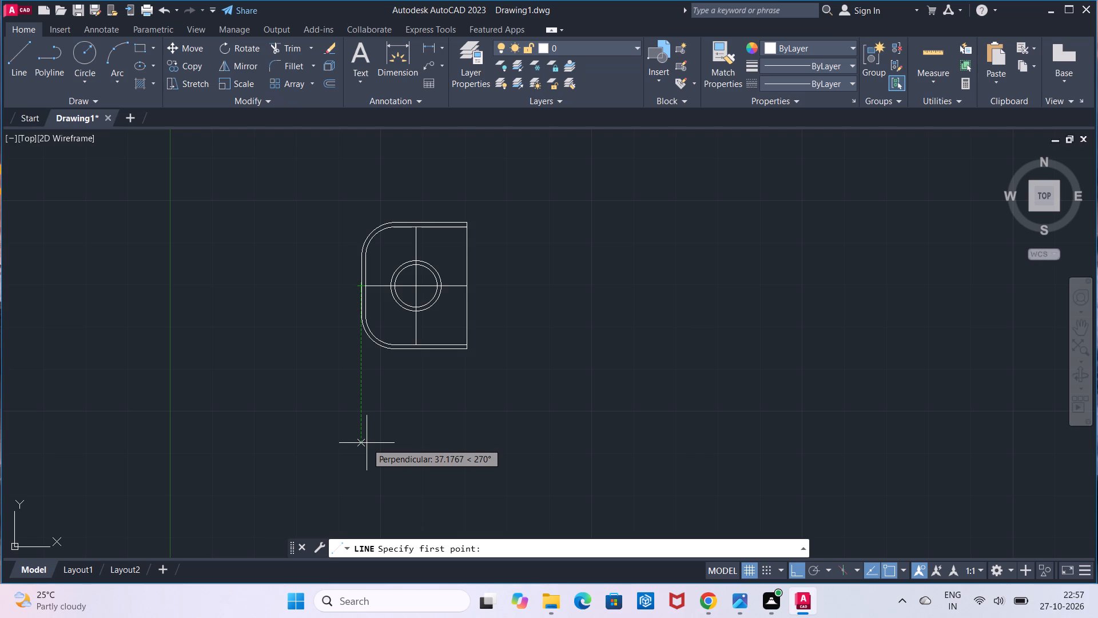
pyautogui.press('Escape')
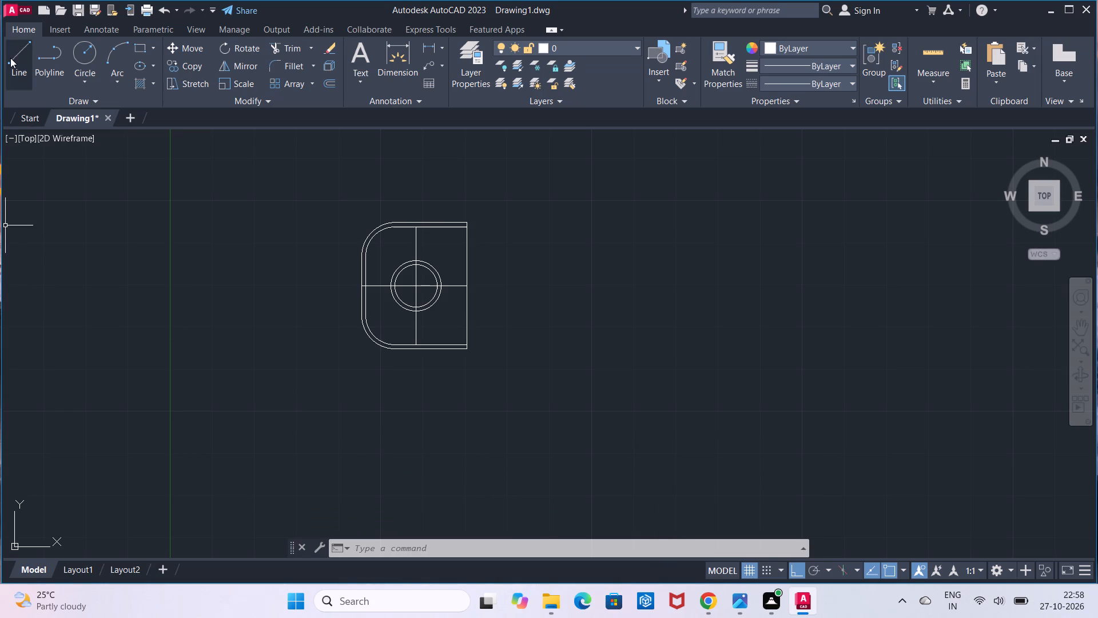
pyautogui.click(10, 58)
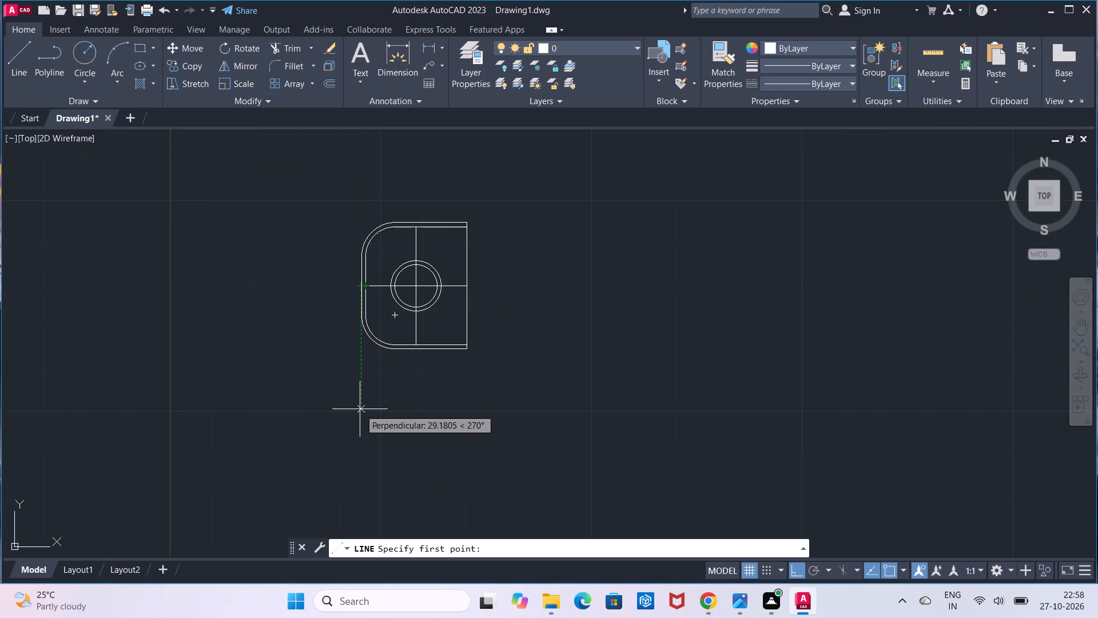
pyautogui.click(359, 426)
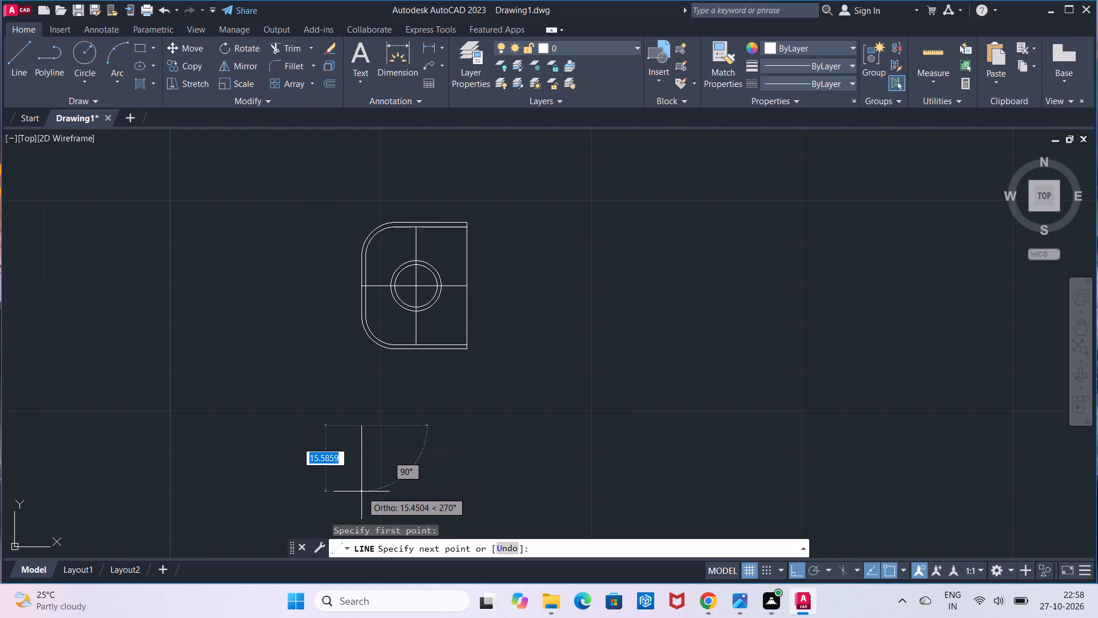
pyautogui.write('15')
pyautogui.press('Return')
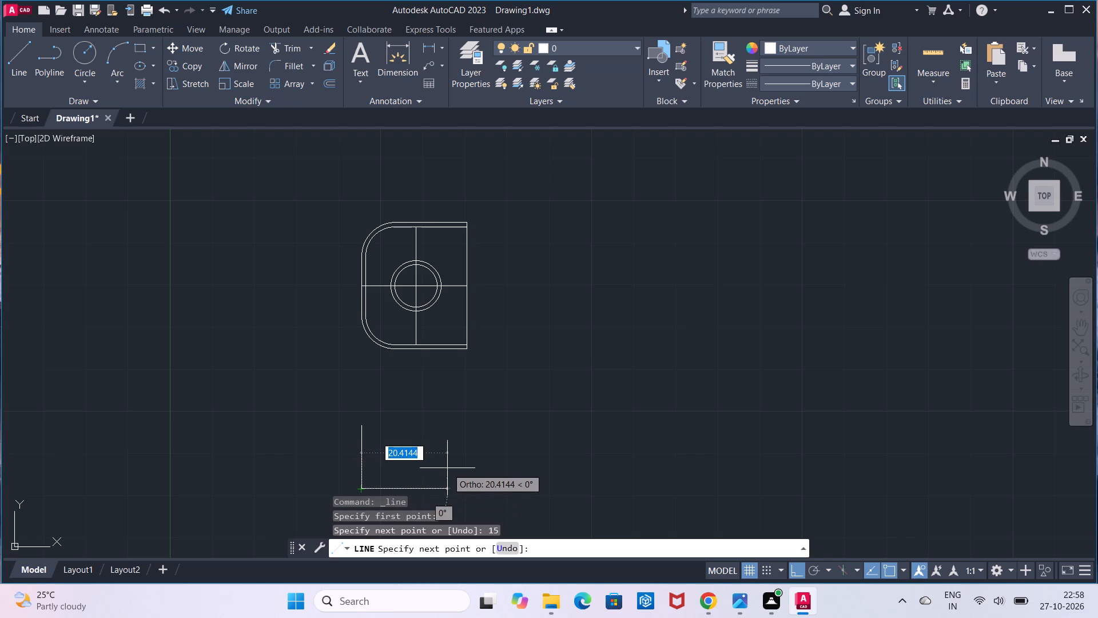
pyautogui.write('25')
pyautogui.press('Return')
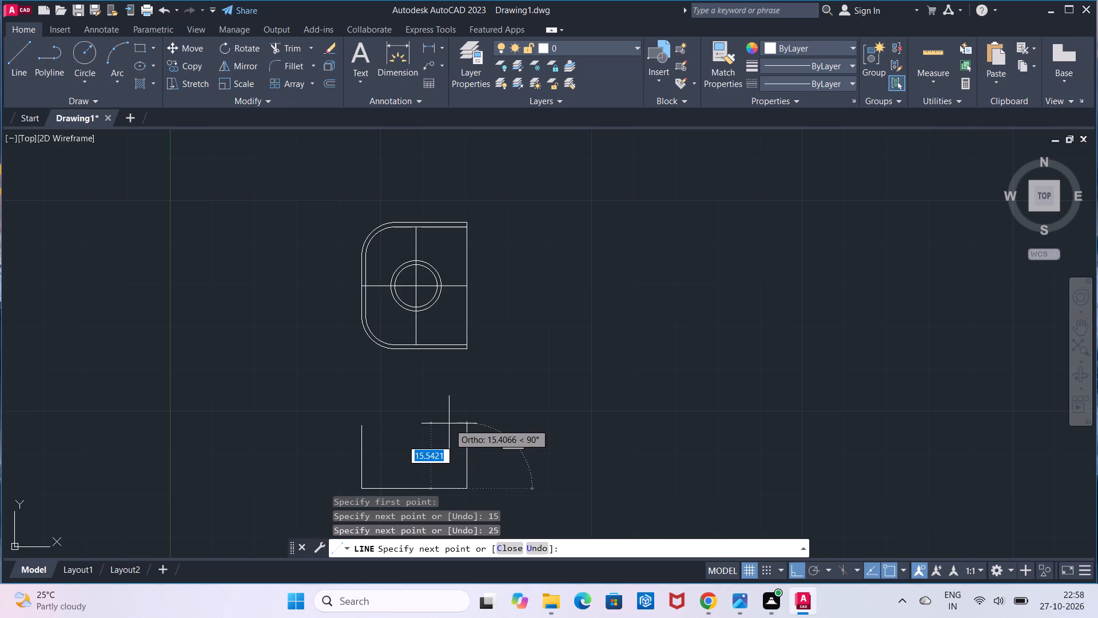
pyautogui.write('15')
pyautogui.press('Return')
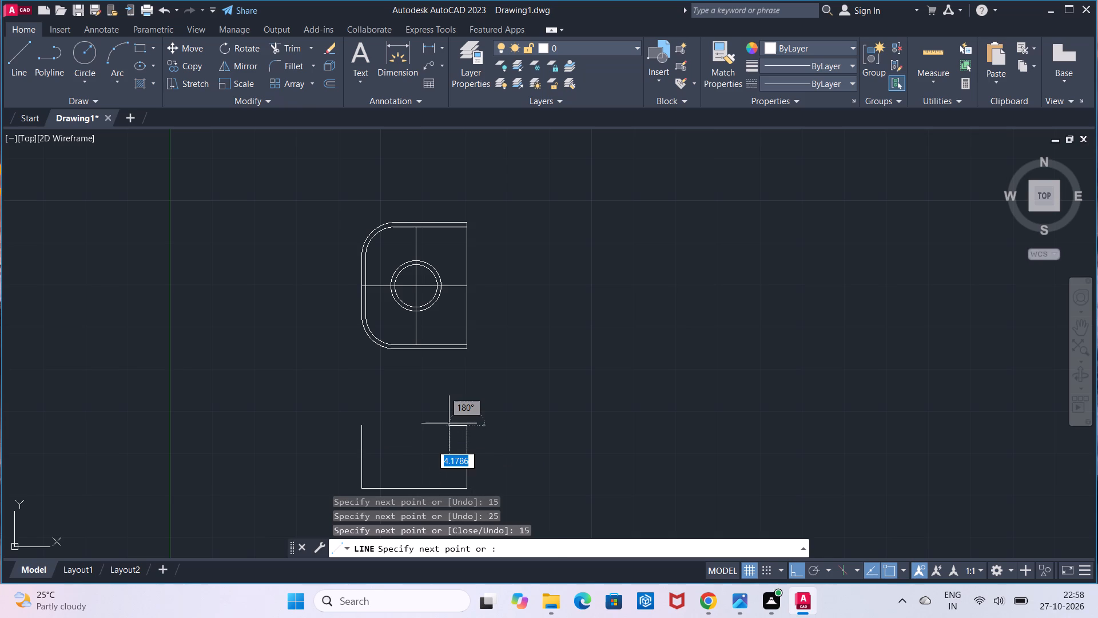
pyautogui.click(364, 428)
pyautogui.press('Escape')
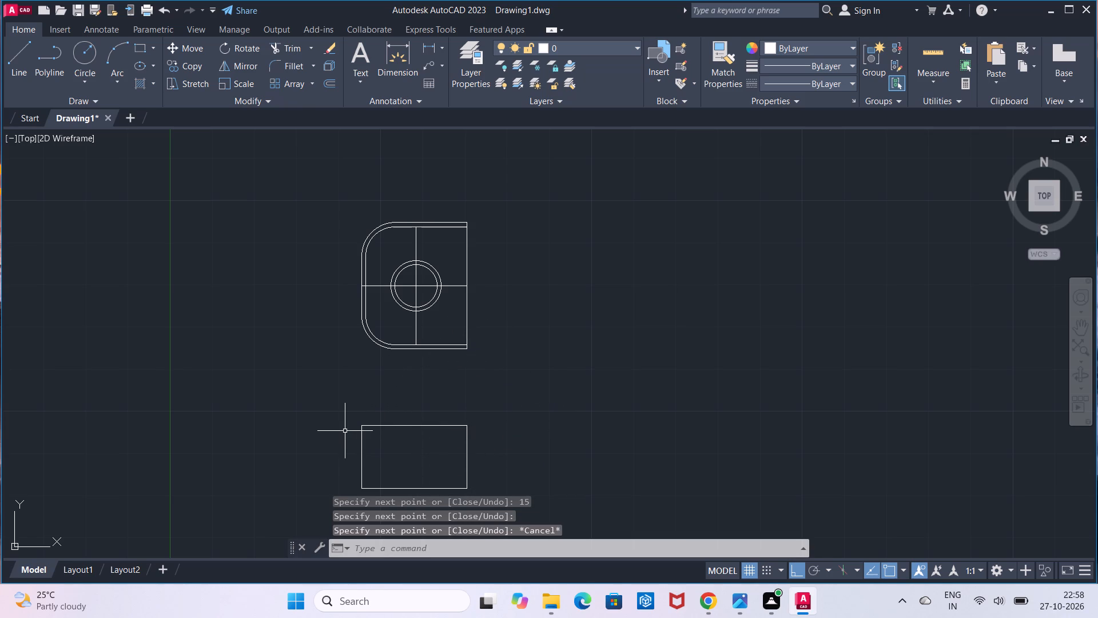
# Create a centerline between the left and right vertical edges of the lower 25 by 15 rectangle.
pyautogui.moveTo(388, 431); pyautogui.dragTo(380, 361, button='middle')
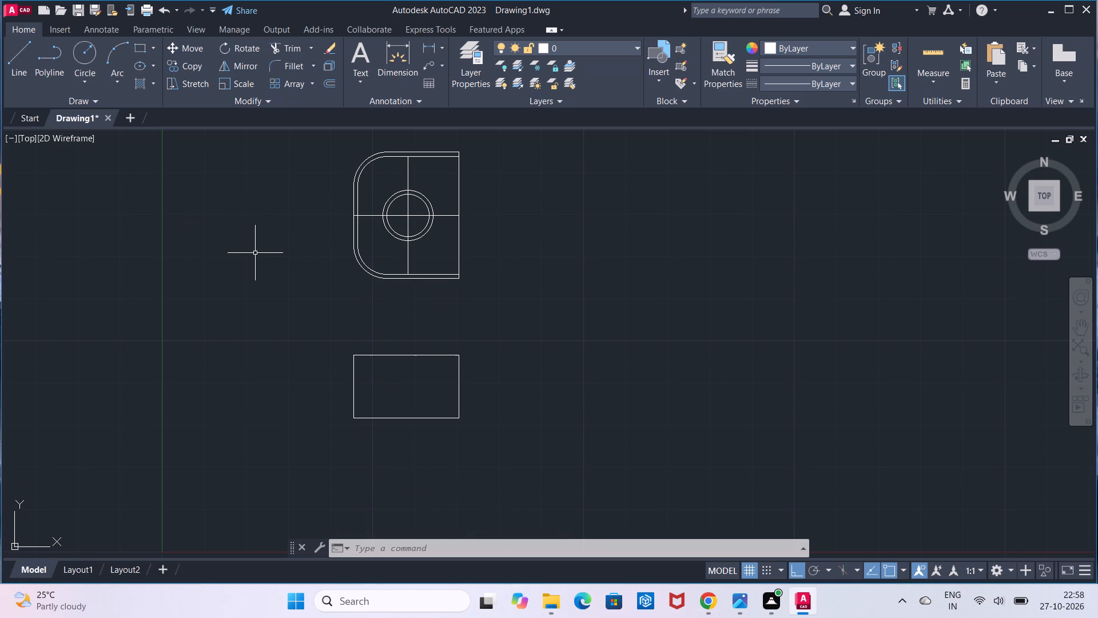
pyautogui.press('c')
pyautogui.press('l')
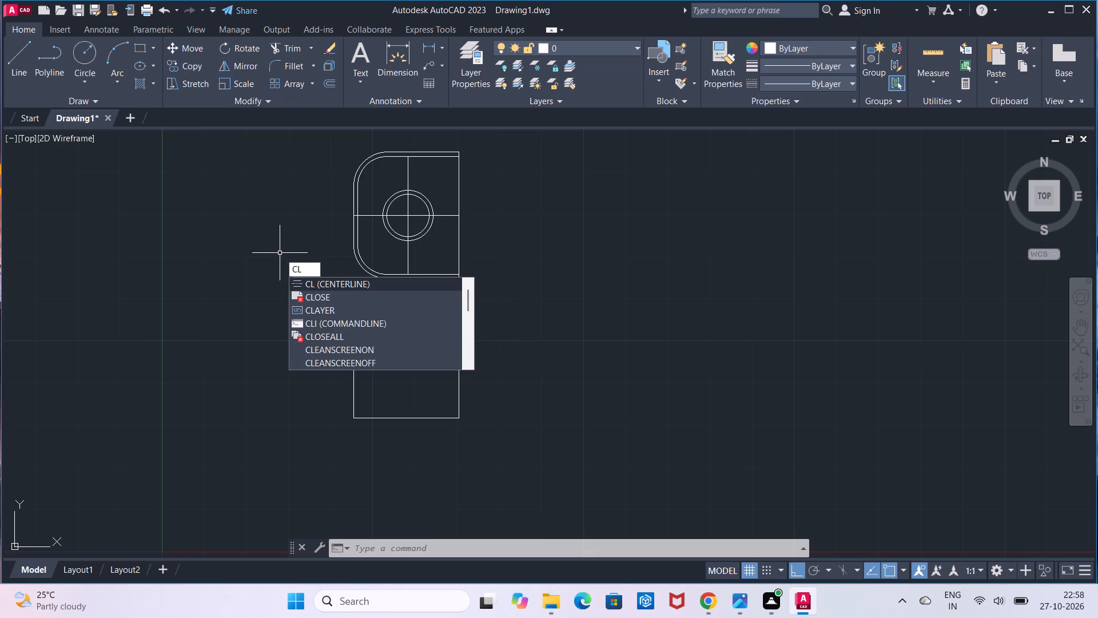
pyautogui.click(357, 287)
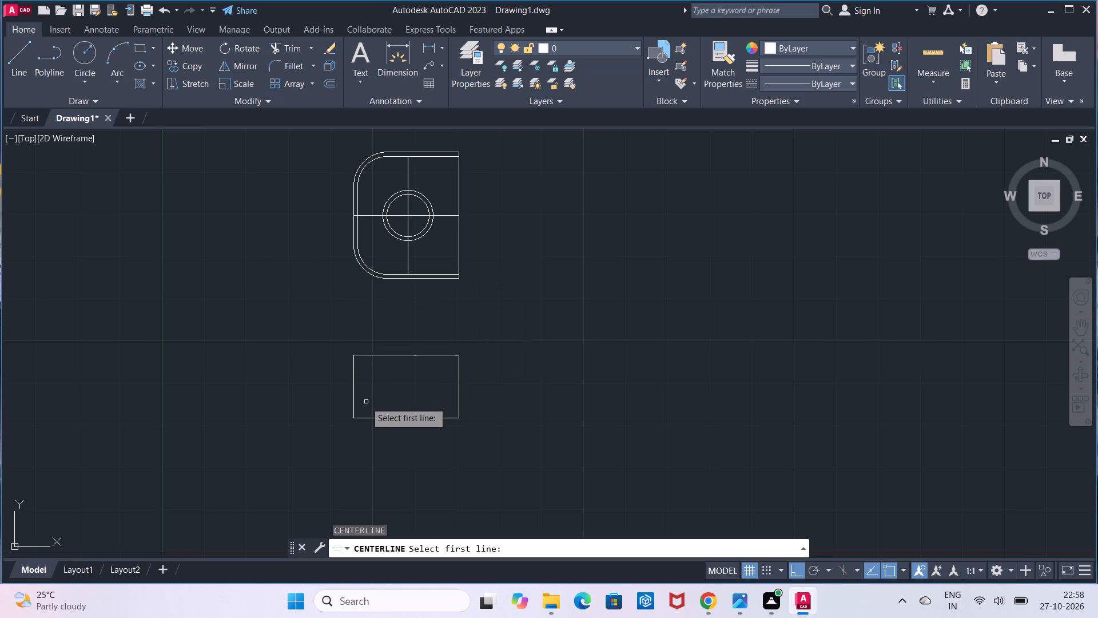
pyautogui.click(354, 404)
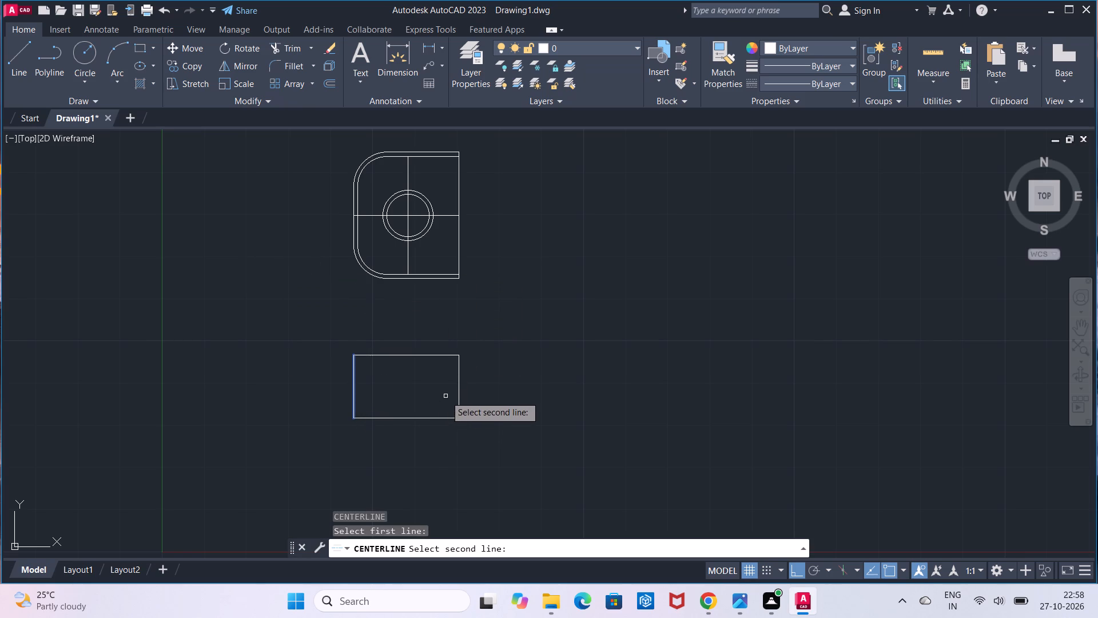
pyautogui.click(458, 387)
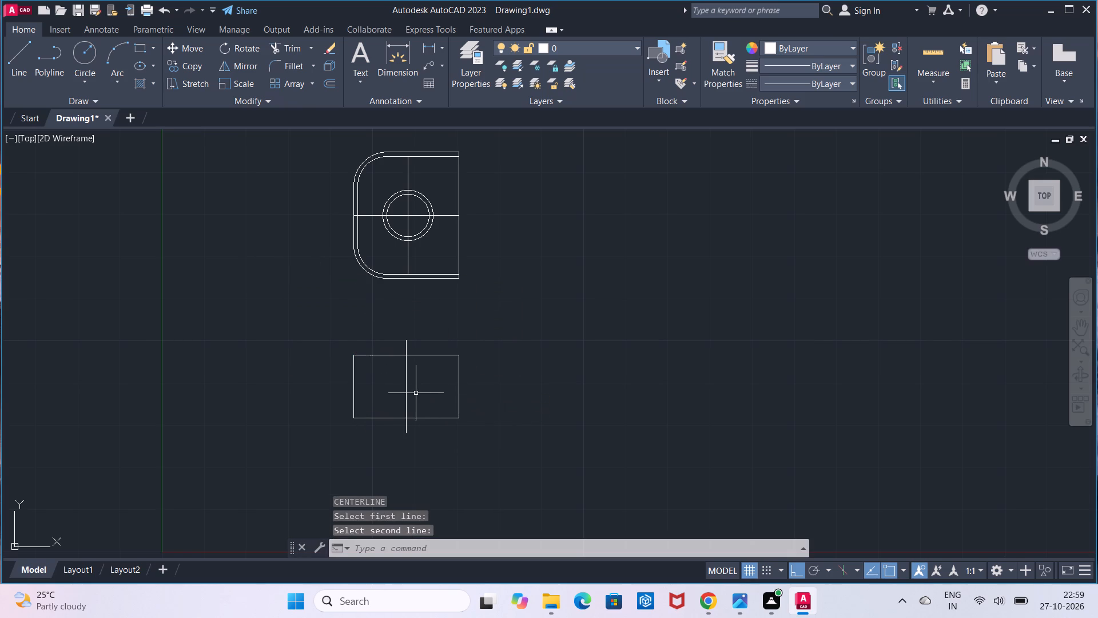
# Explode the lower view's centerline and trim its ends that overhang the rectangle's top and bottom edges.
pyautogui.click(407, 395)
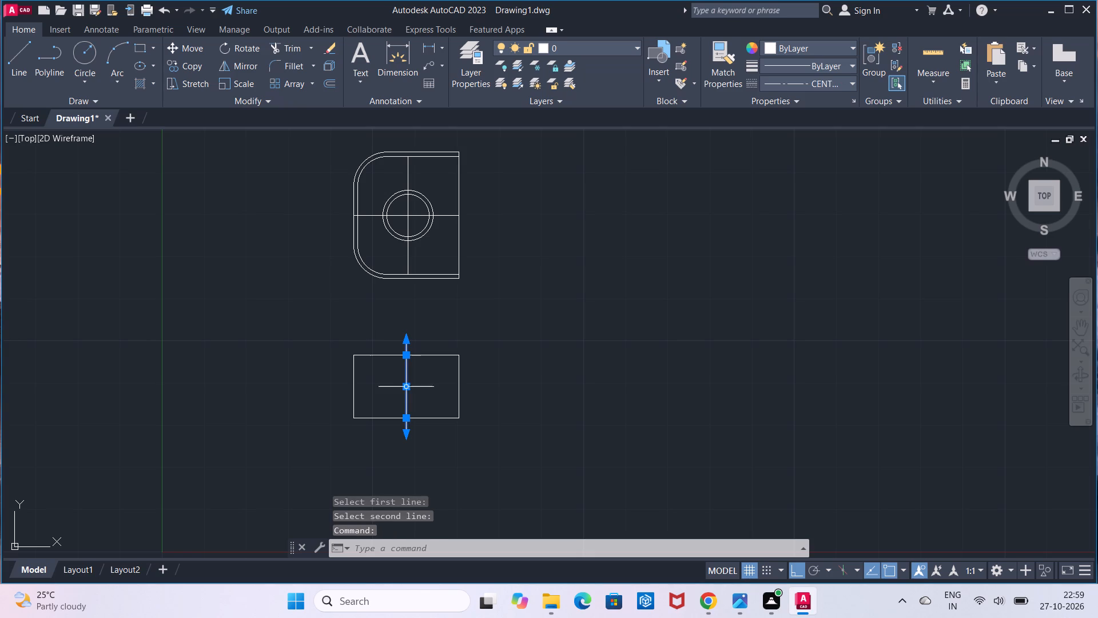
pyautogui.click(325, 61)
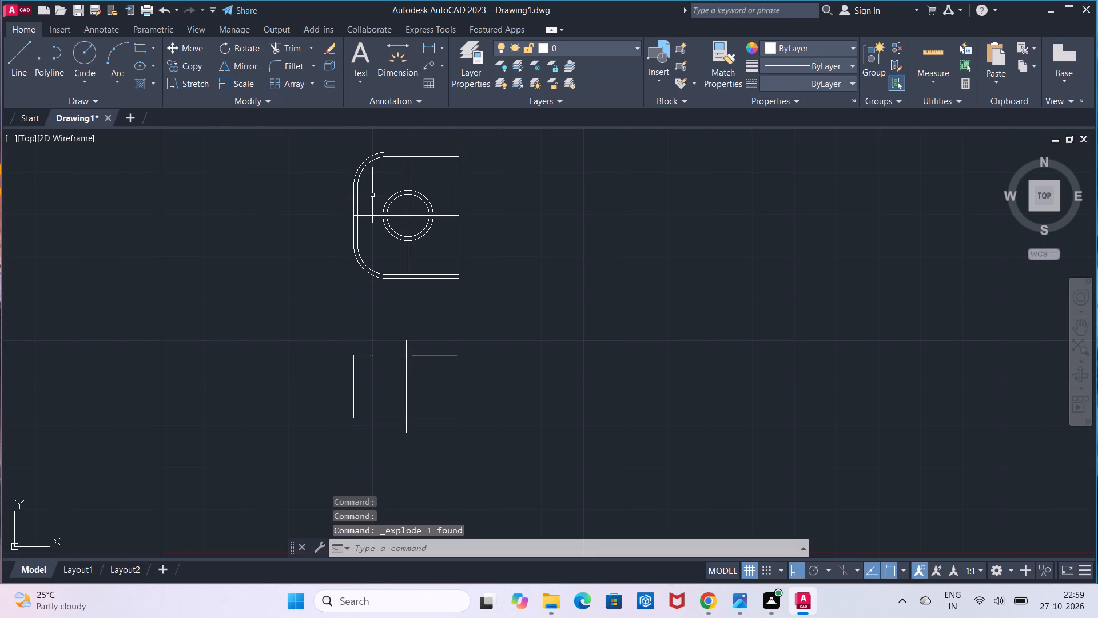
pyautogui.click(288, 57)
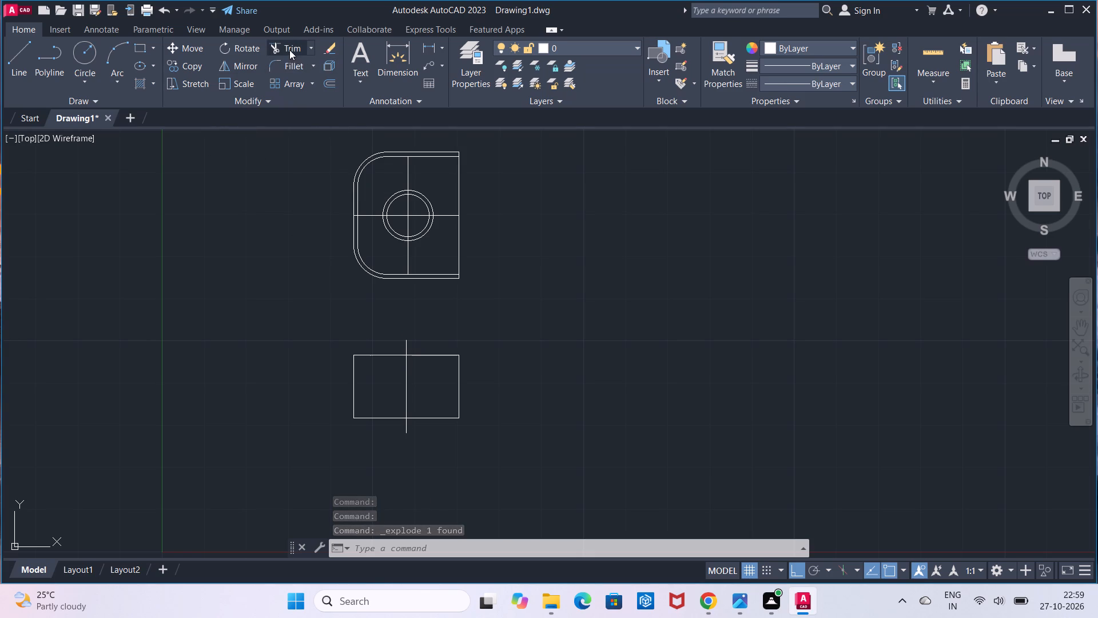
pyautogui.click(289, 50)
pyautogui.click(407, 342)
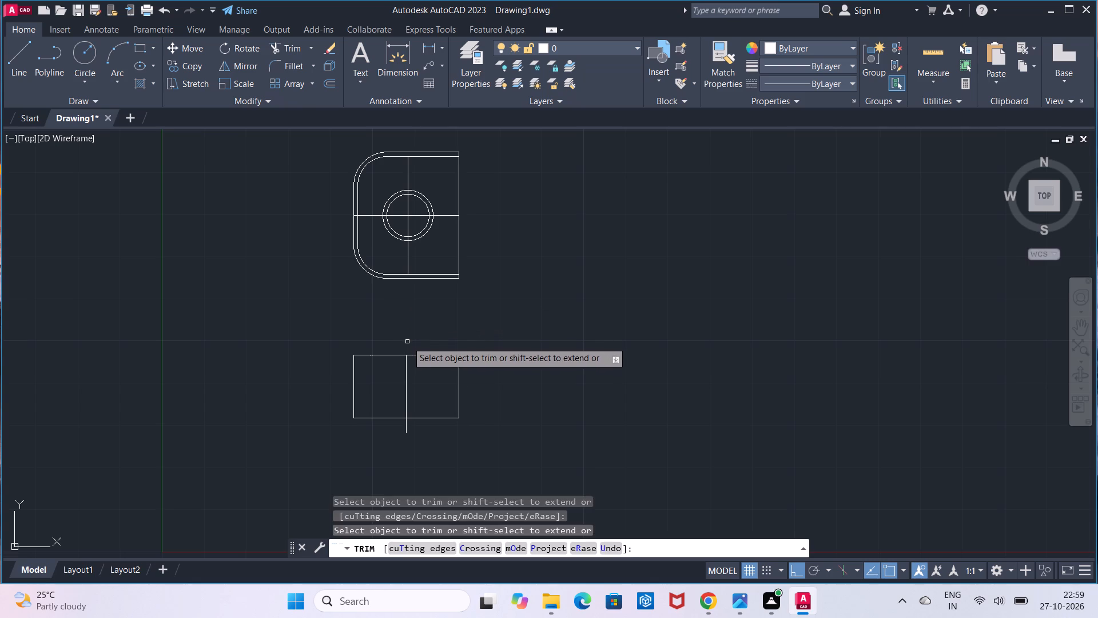
pyautogui.click(404, 429)
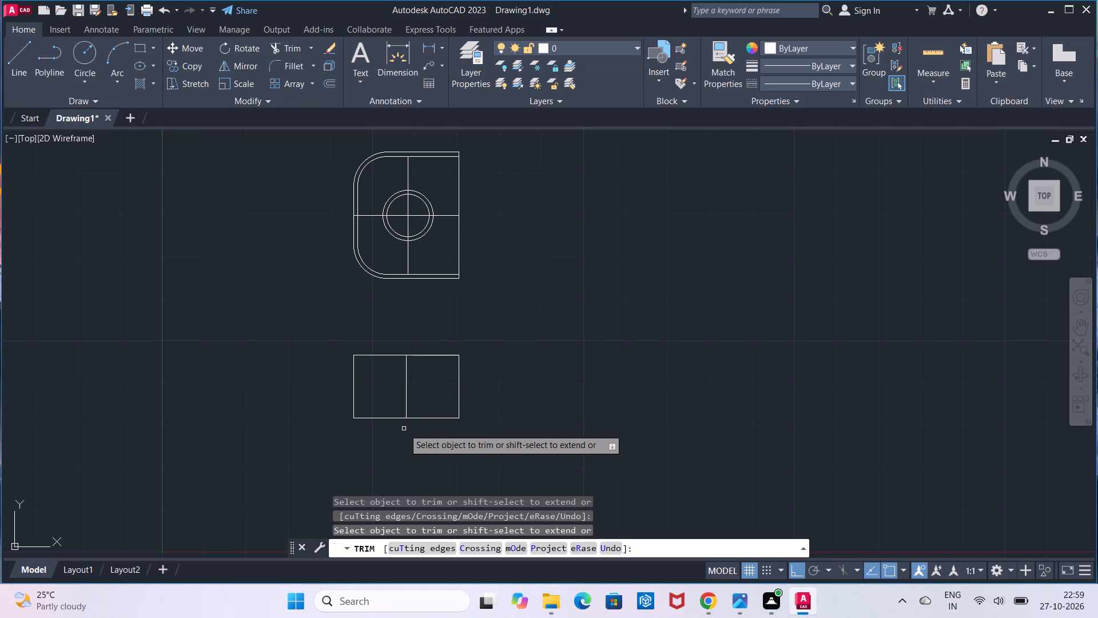
pyautogui.press('1')
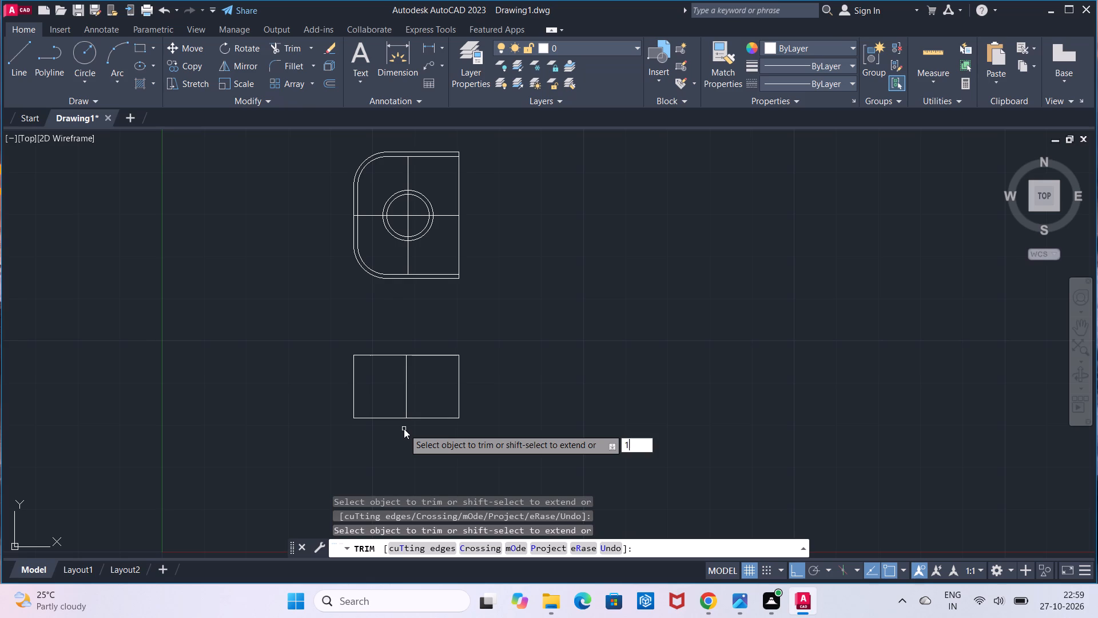
pyautogui.scroll(1, 402, 422)
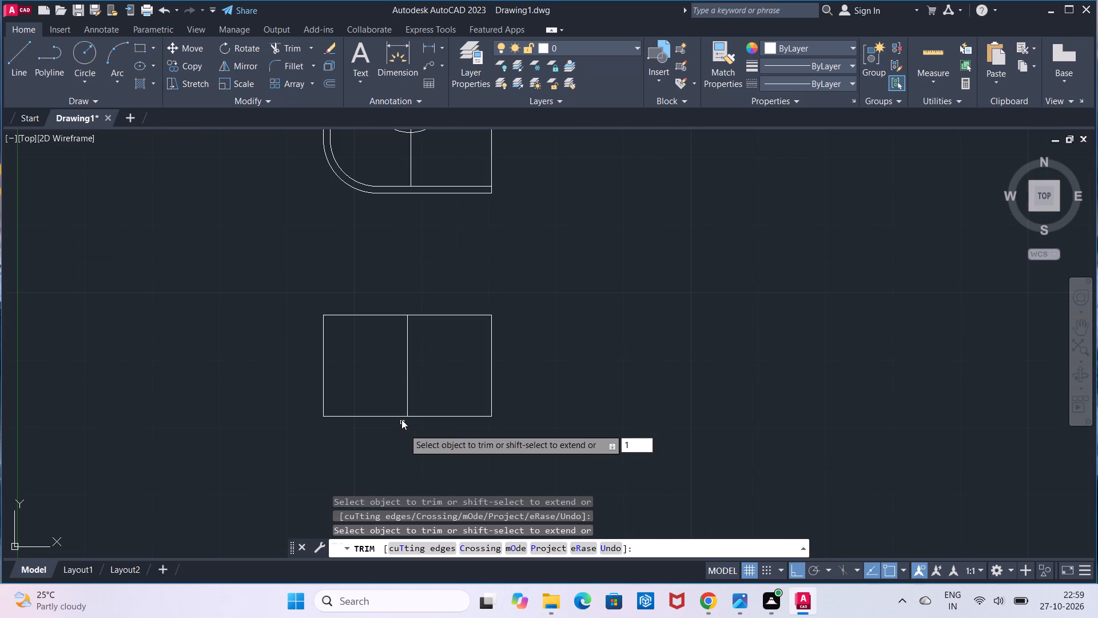
pyautogui.press('Escape')
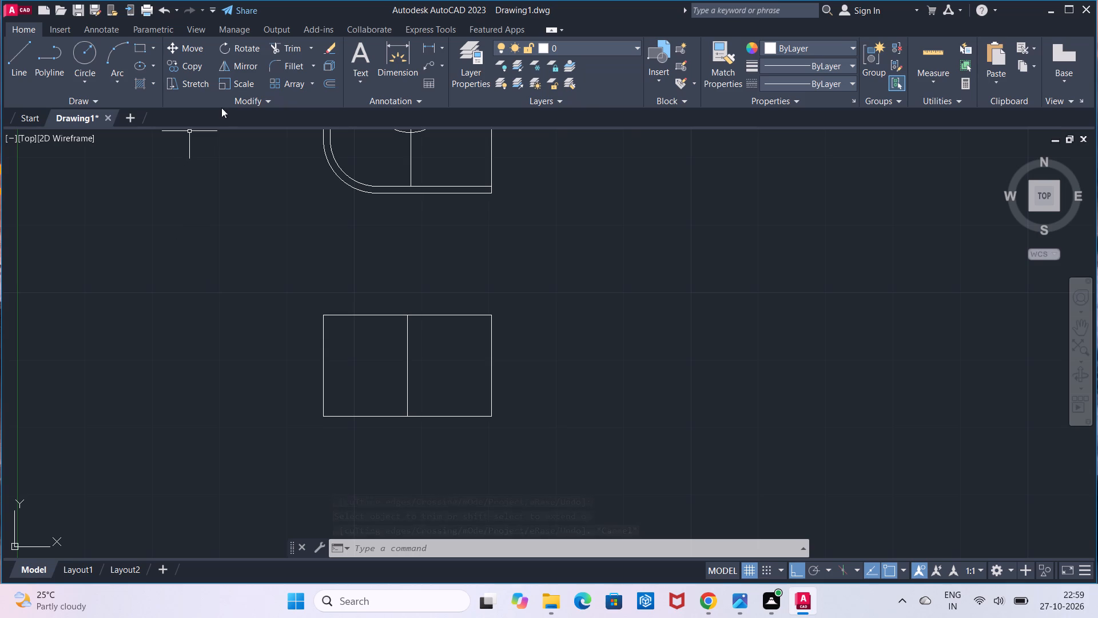
# Offset the lower rectangle's left edge inward by 1 and its vertical middle line to the right by 1.
pyautogui.click(331, 82)
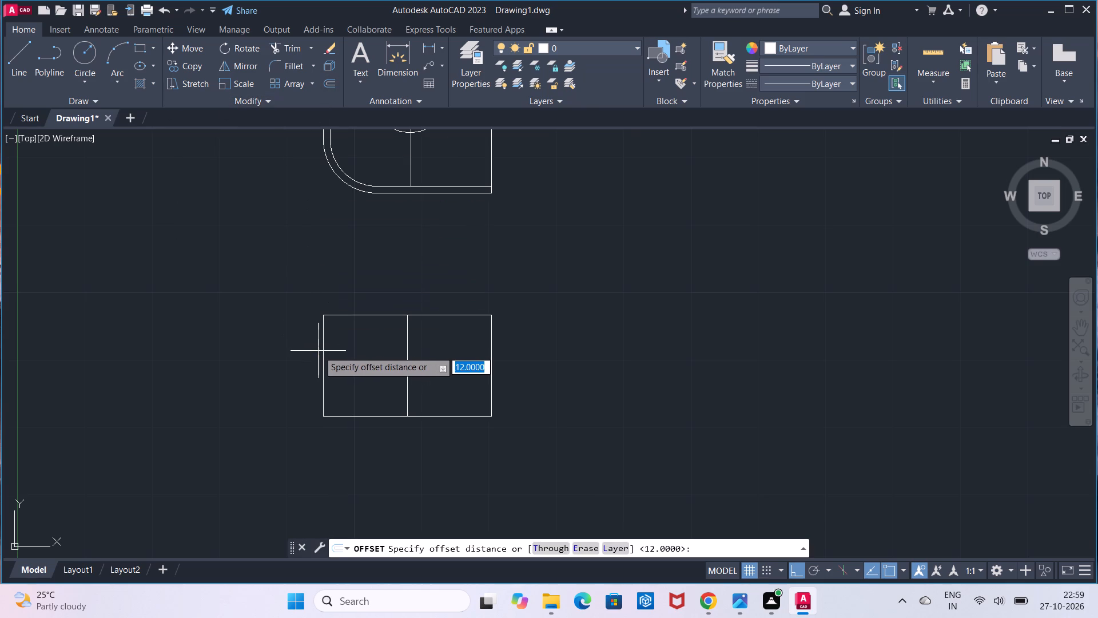
pyautogui.click(321, 351)
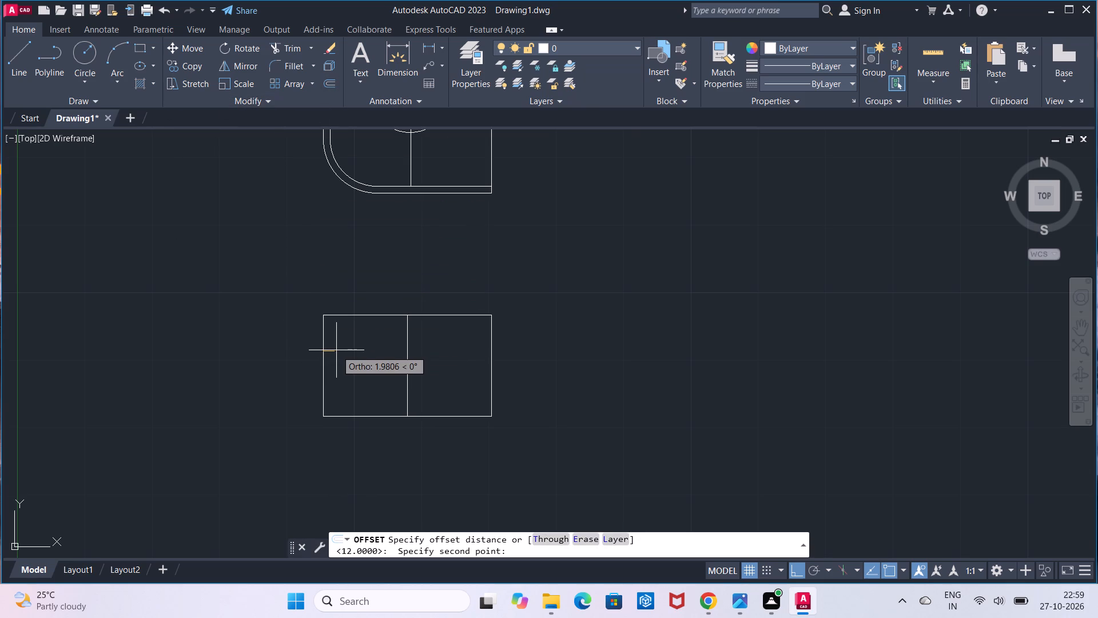
pyautogui.press('1')
pyautogui.press('Return')
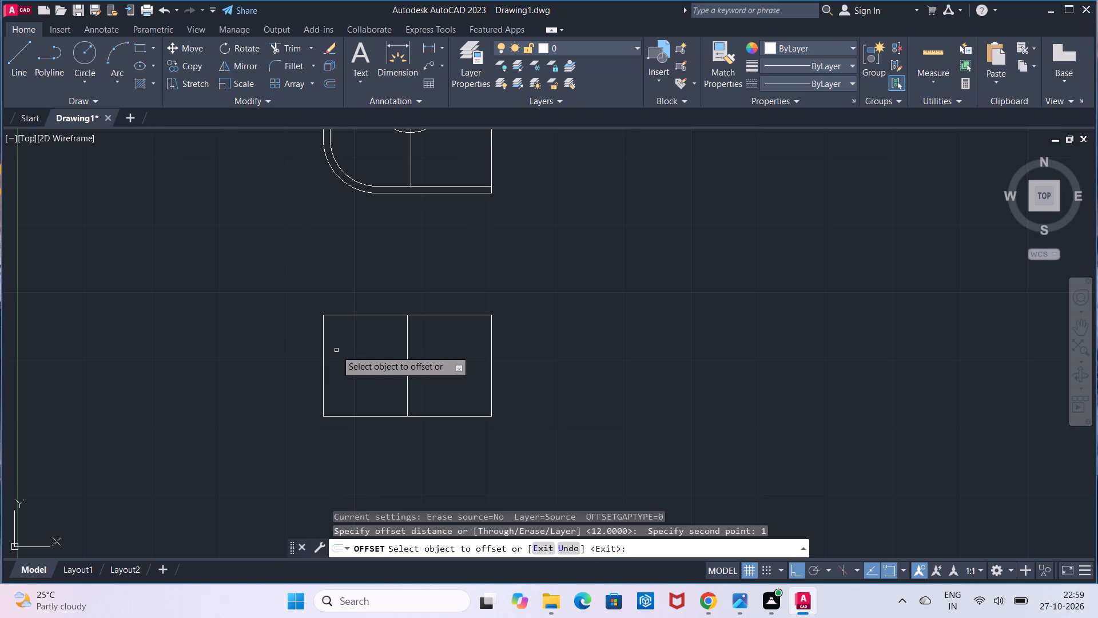
pyautogui.click(323, 395)
pyautogui.click(329, 393)
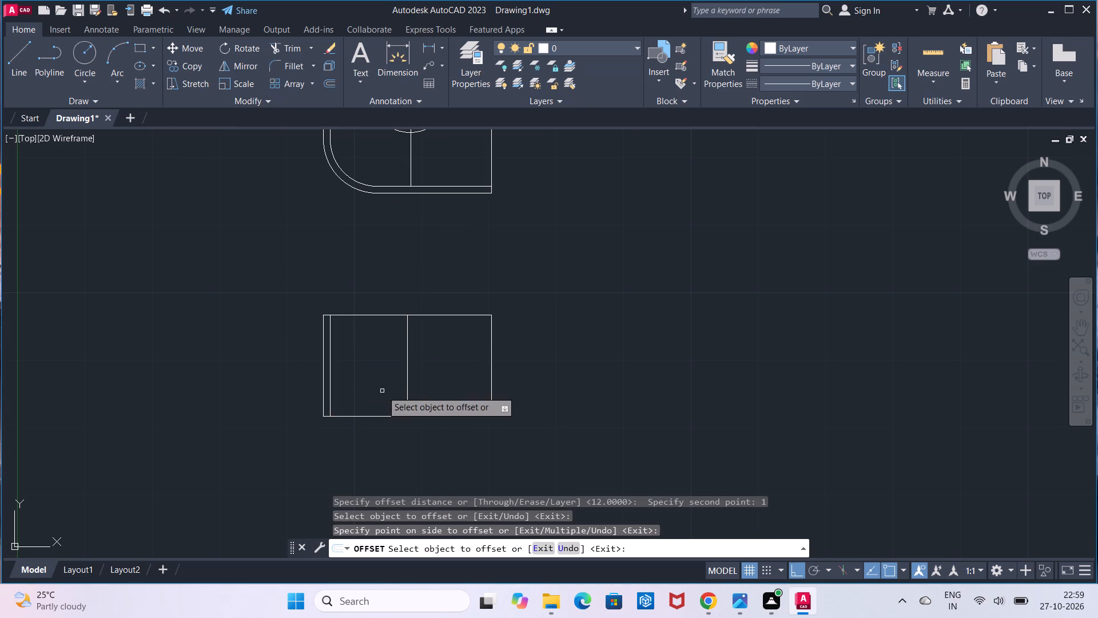
pyautogui.click(406, 385)
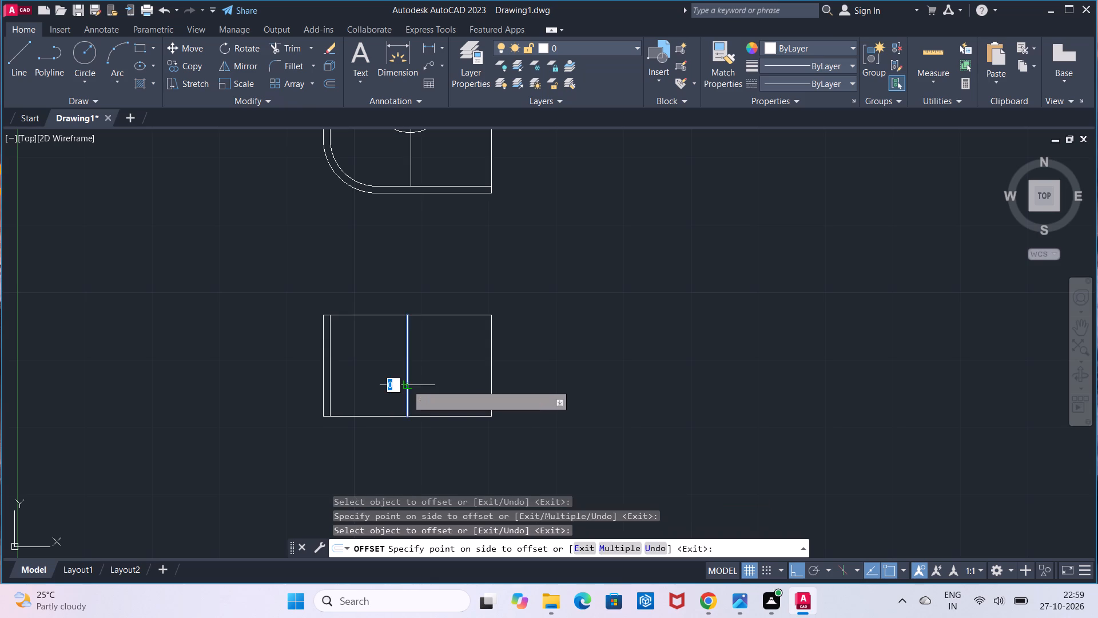
pyautogui.click(400, 389)
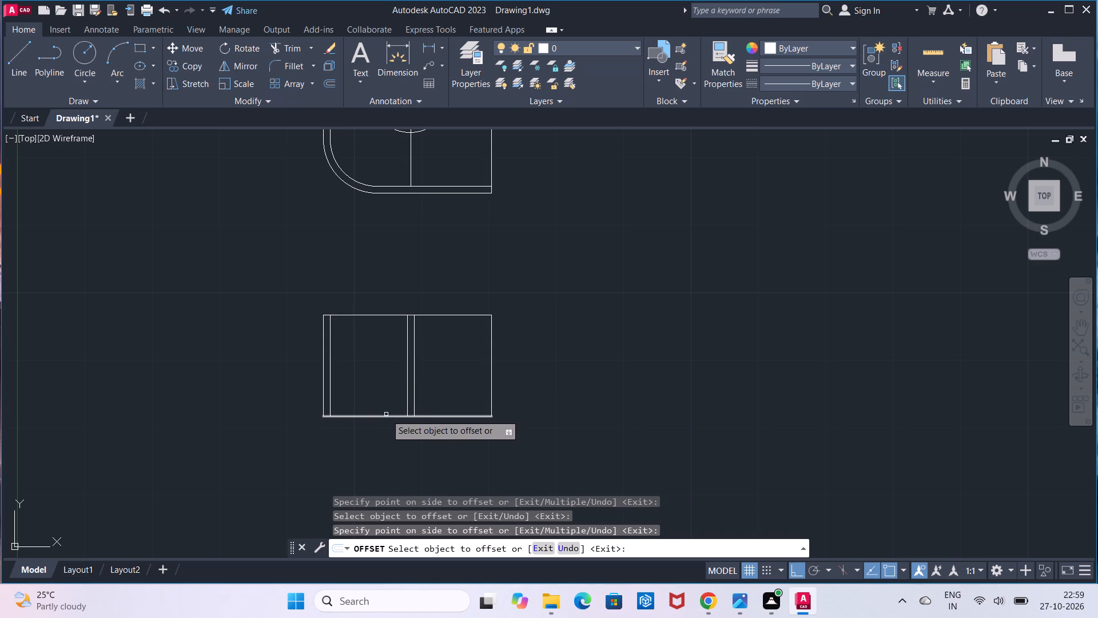
pyautogui.click(386, 414)
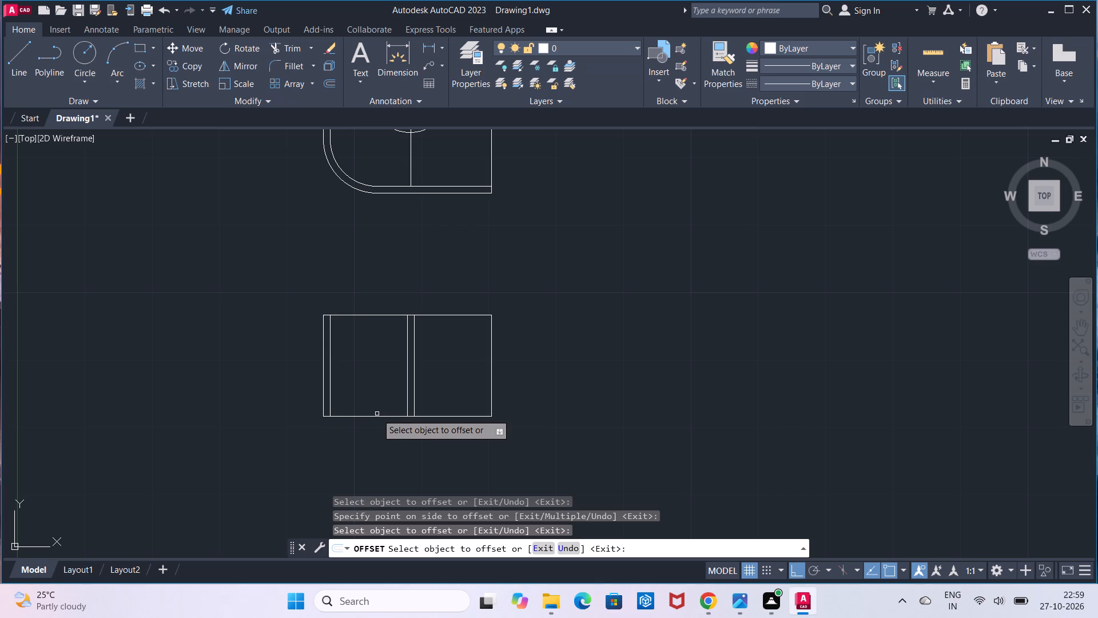
pyautogui.press('Escape')
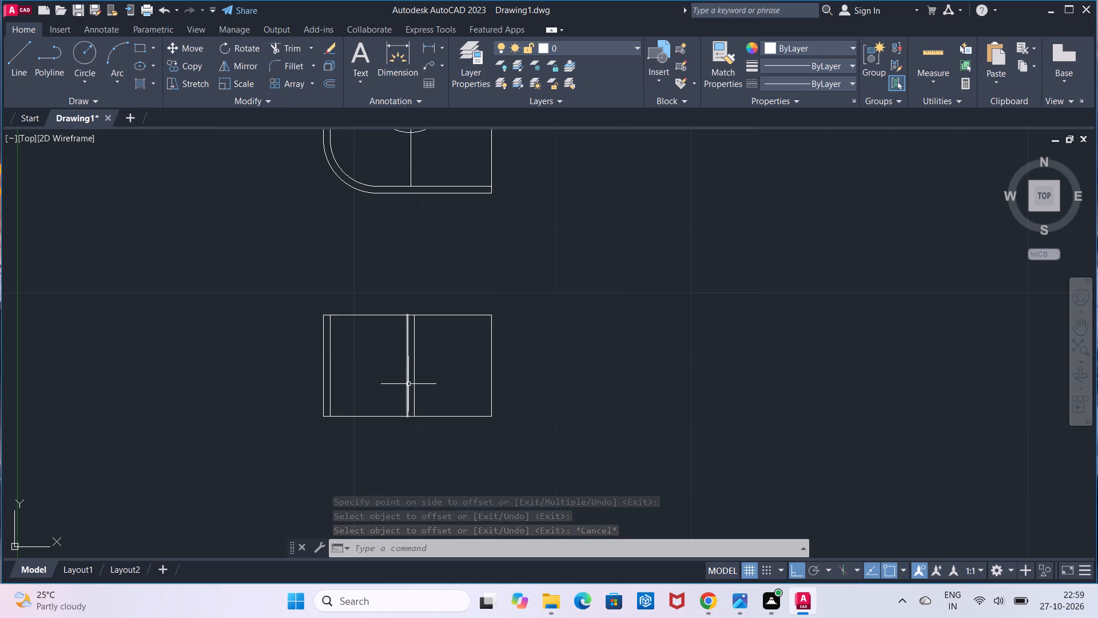
# Delete the original vertical middle line in the lower view, keeping its offset copy.
pyautogui.click(408, 384)
pyautogui.press('Delete')
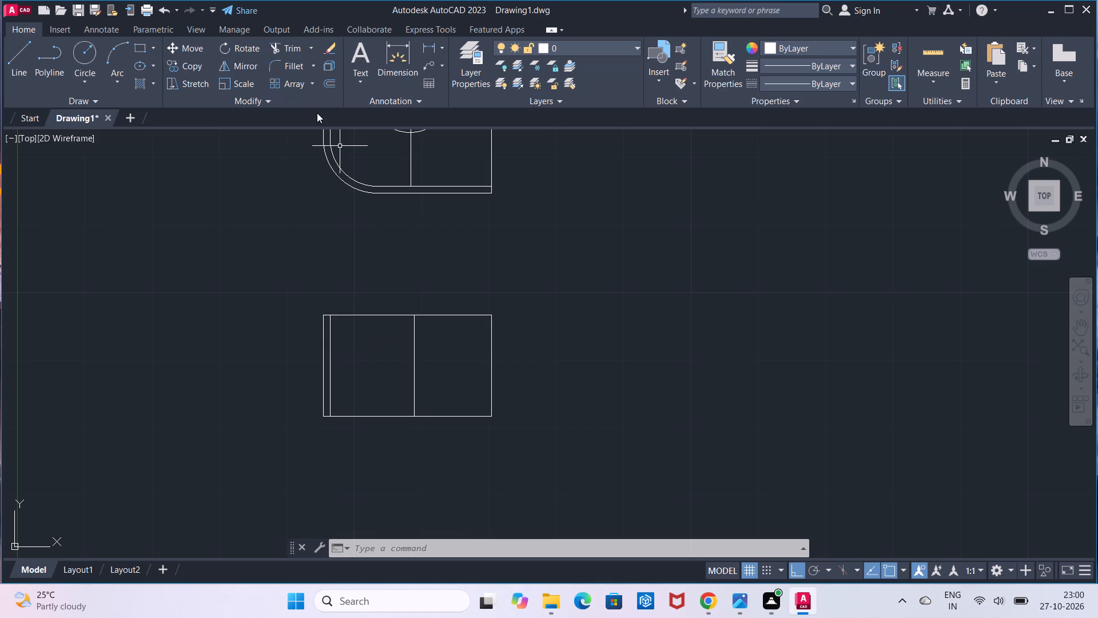
# Offset the remaining vertical middle line in the lower view by 5 to the left.
pyautogui.click(325, 86)
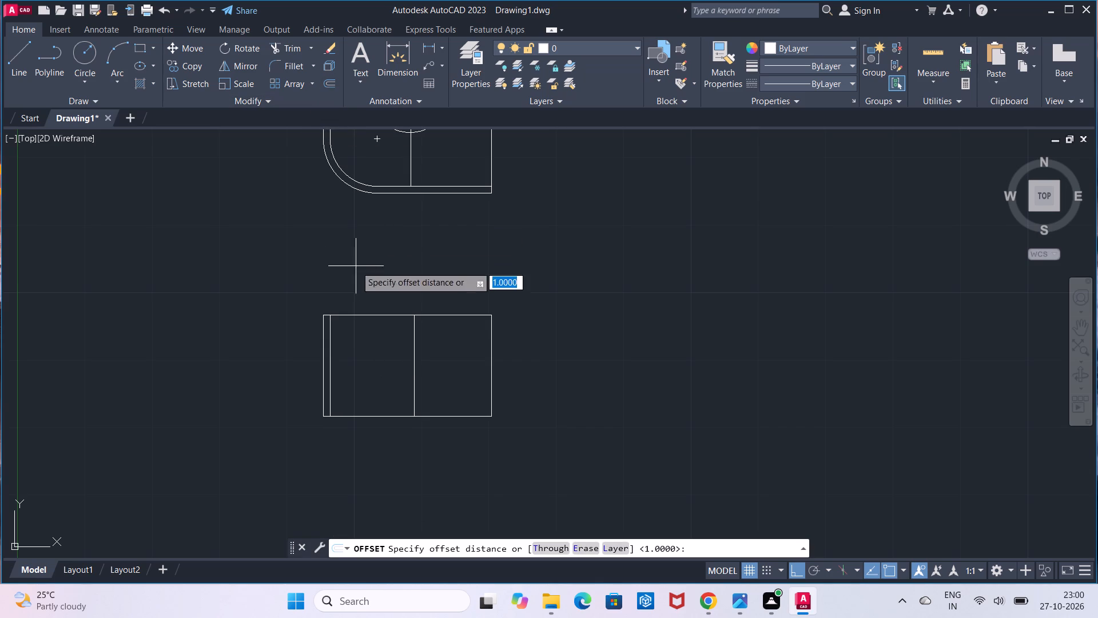
pyautogui.click(411, 366)
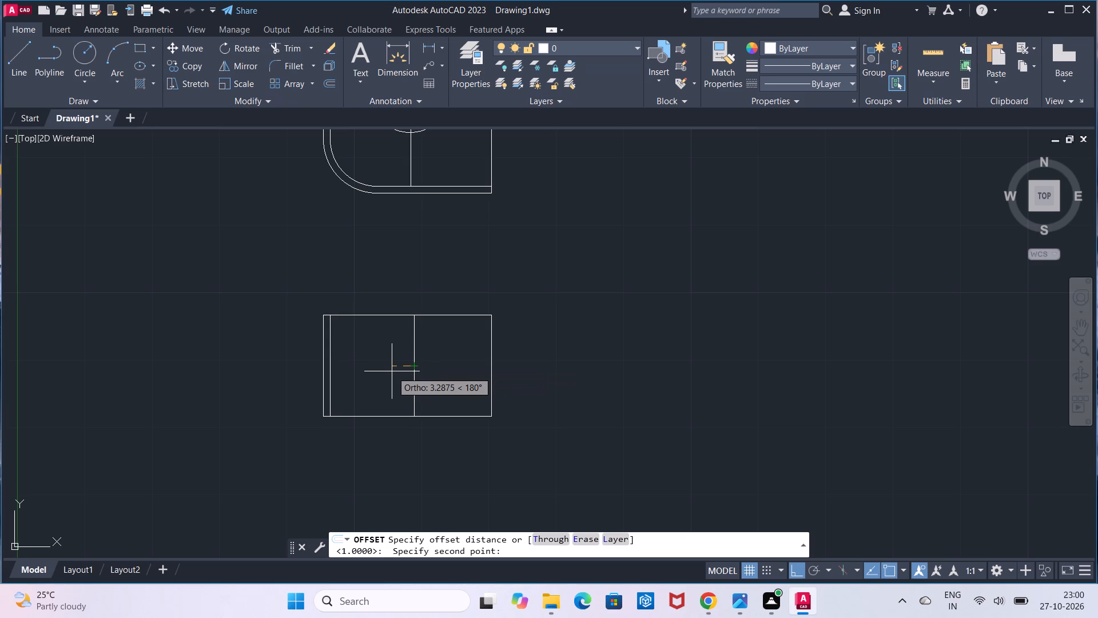
pyautogui.press('5')
pyautogui.press('Return')
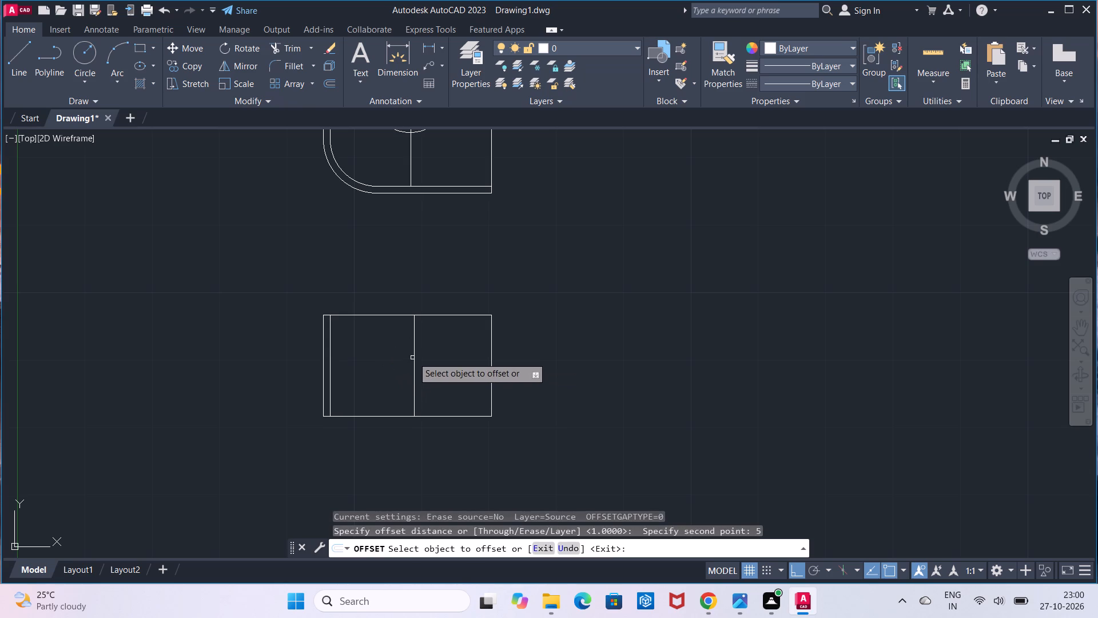
pyautogui.click(413, 356)
pyautogui.click(400, 359)
pyautogui.press('Escape')
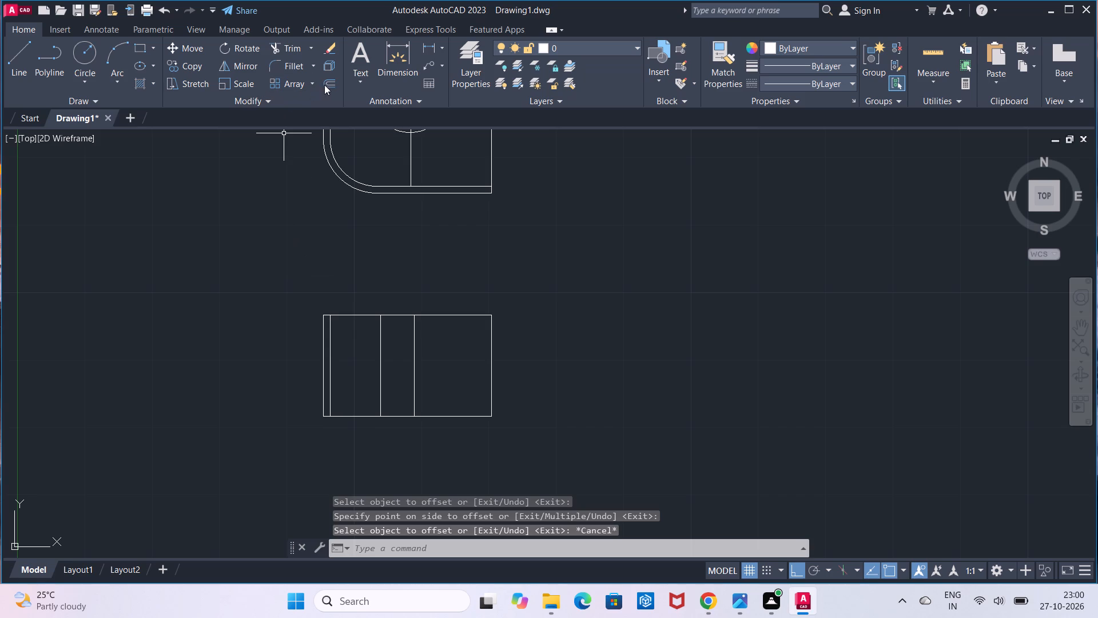
# Offset the new vertical line 1 to the left and the lower rectangle's bottom edge 1 upward.
pyautogui.click(325, 84)
pyautogui.click(377, 369)
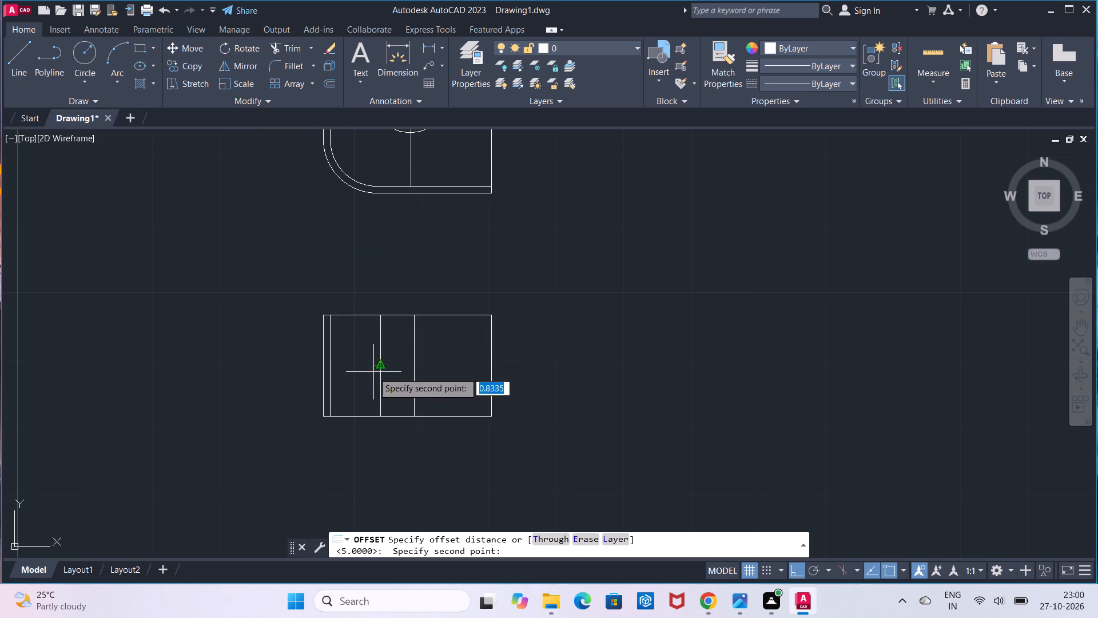
pyautogui.press('1')
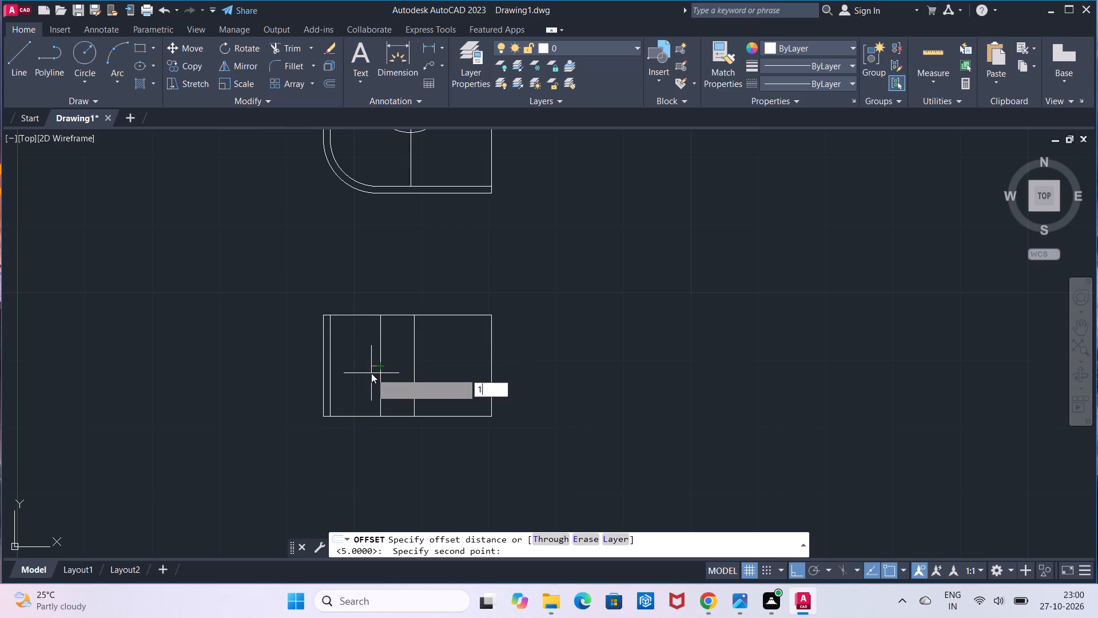
pyautogui.press('Return')
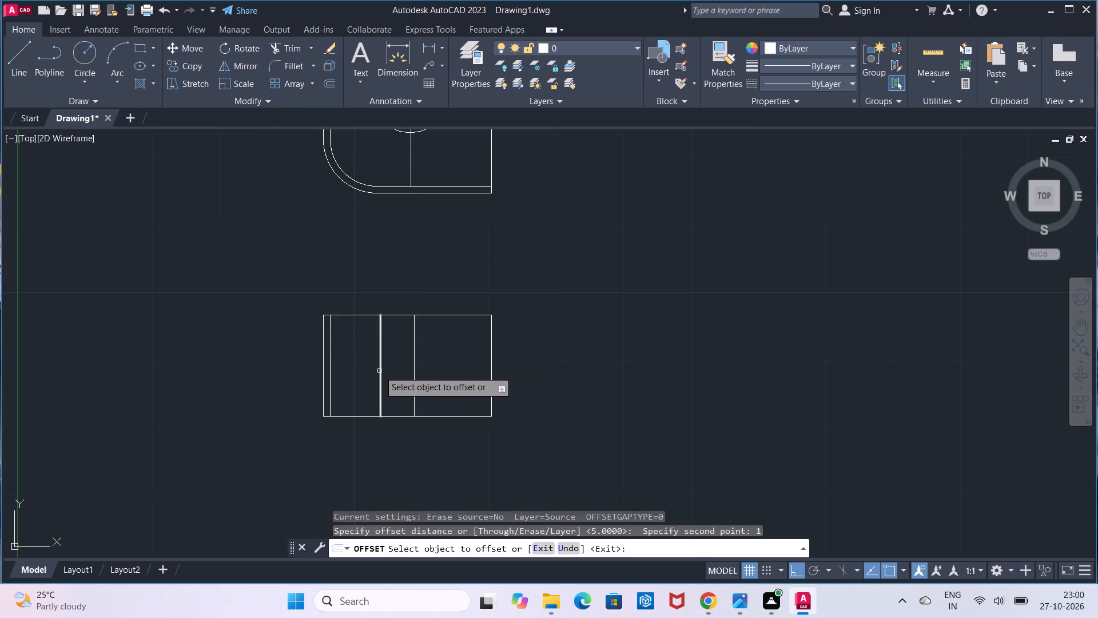
pyautogui.click(379, 371)
pyautogui.click(376, 372)
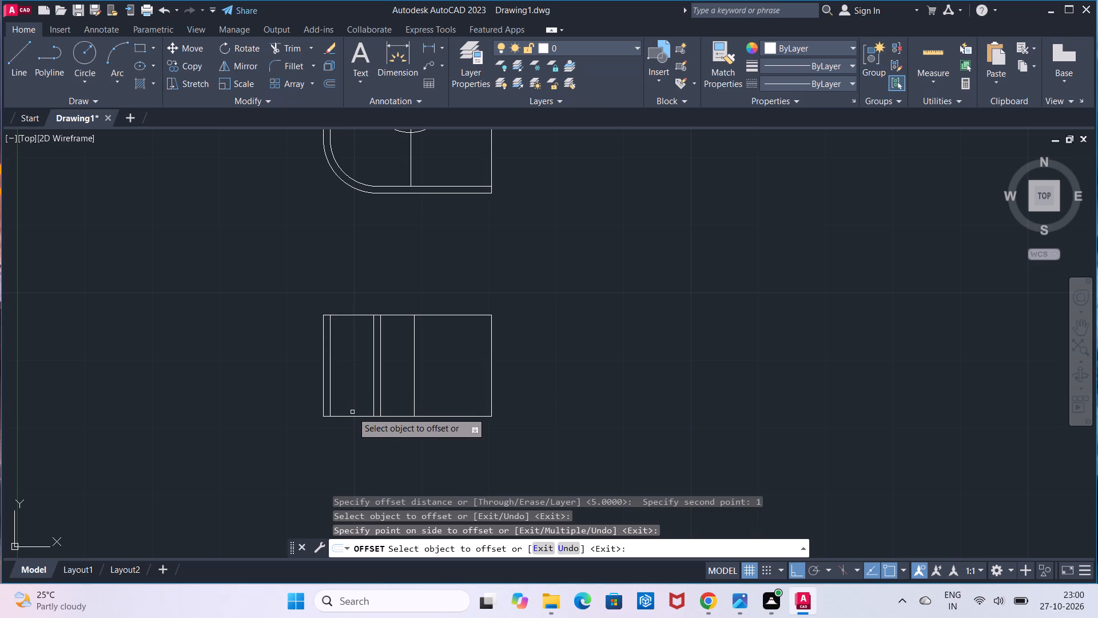
pyautogui.click(352, 415)
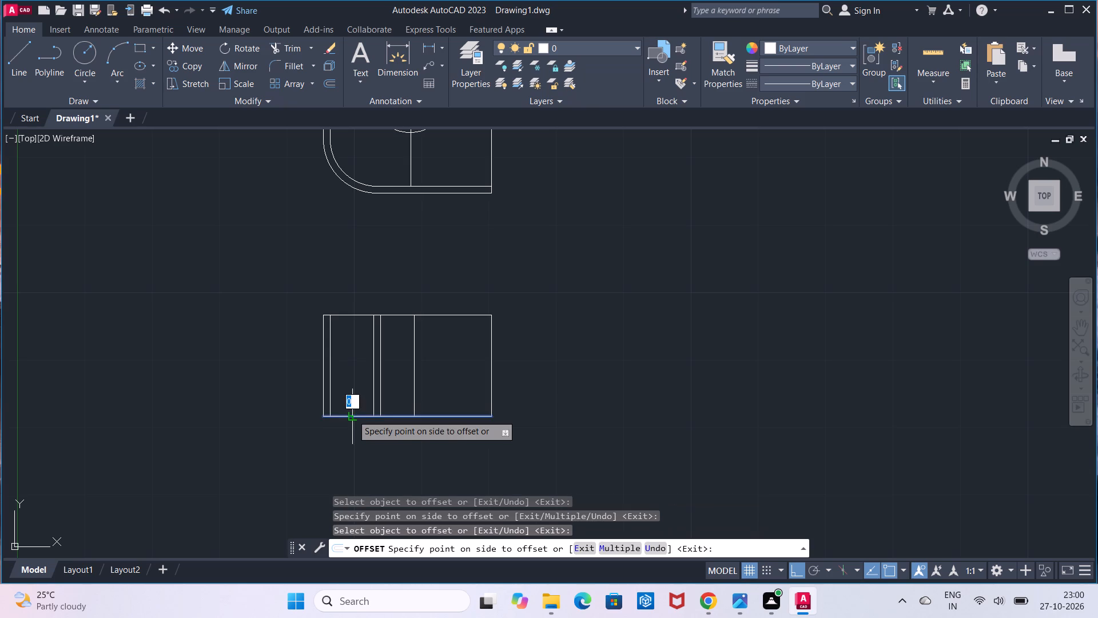
pyautogui.click(356, 406)
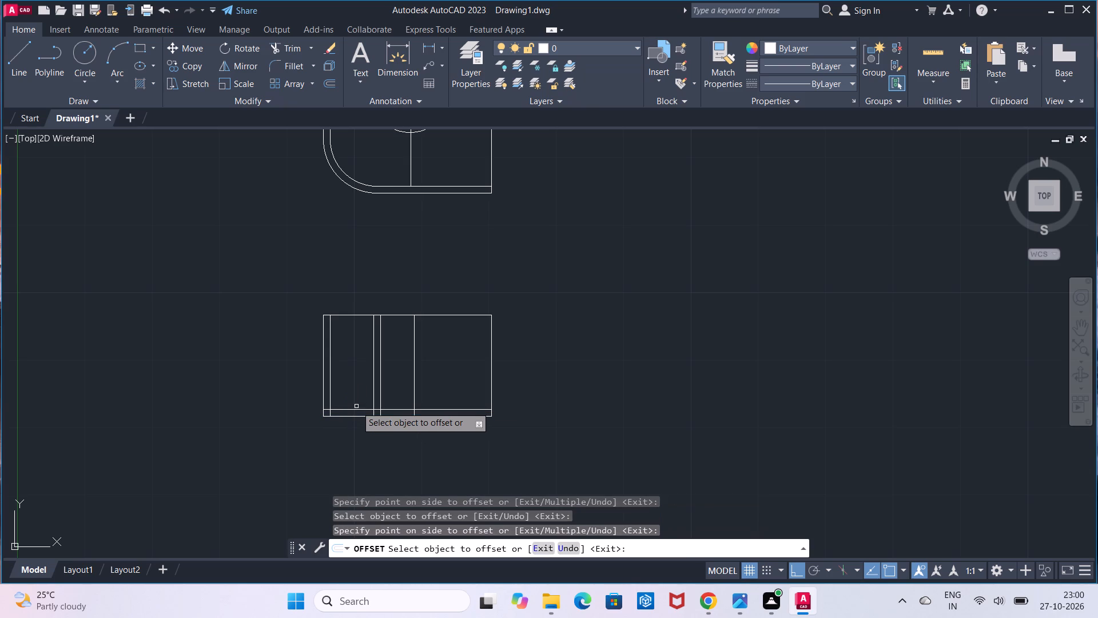
pyautogui.press('Escape')
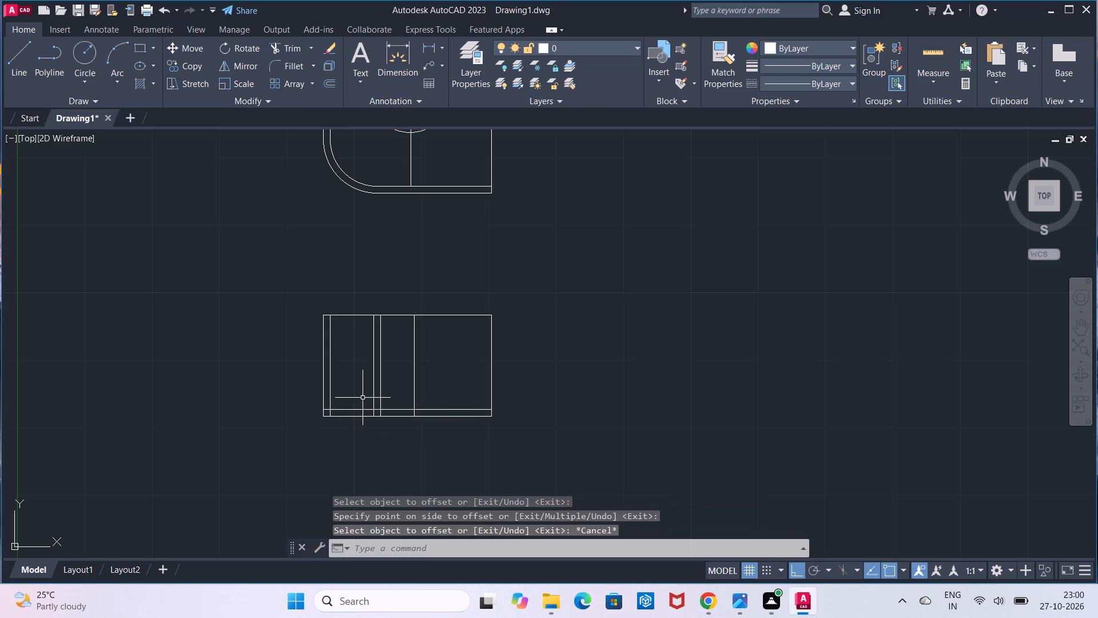
pyautogui.scroll(1, 336, 351)
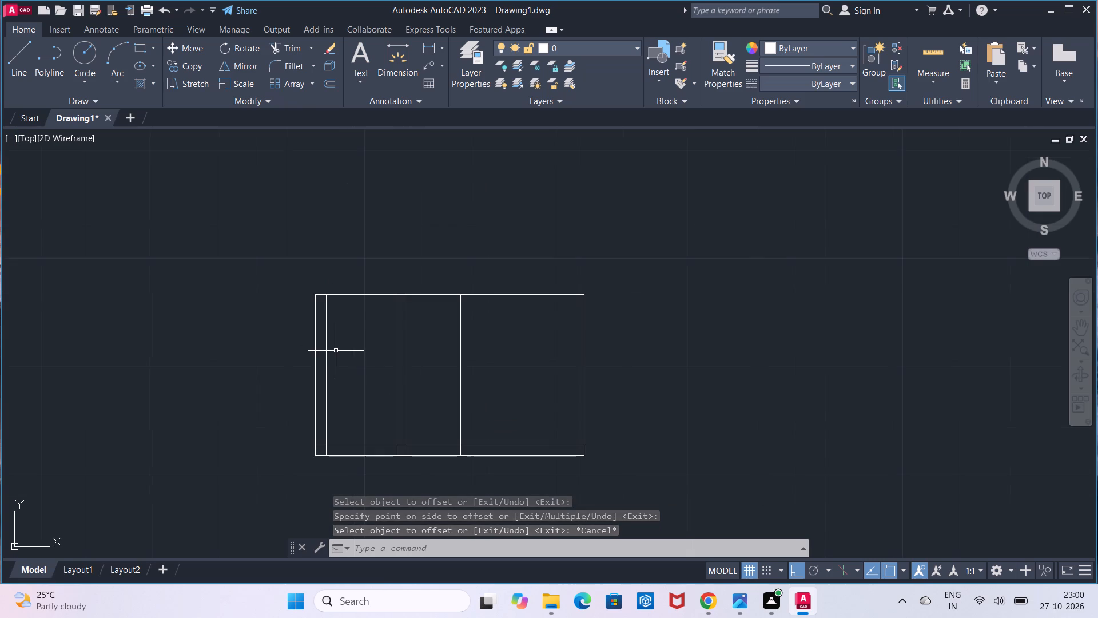
# Trim the overlapping ends of the left compartment's inner wall and floor lines in the lower view to form a clean U shape.
pyautogui.moveTo(336, 351); pyautogui.dragTo(328, 271, button='middle')
pyautogui.scroll(1, 328, 270)
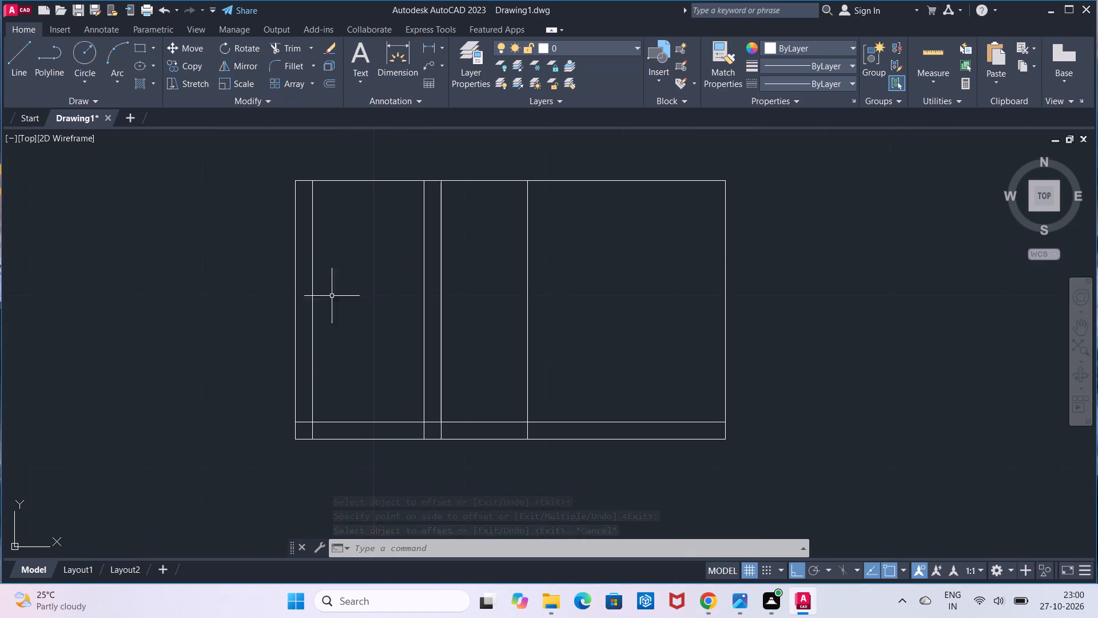
pyautogui.click(279, 49)
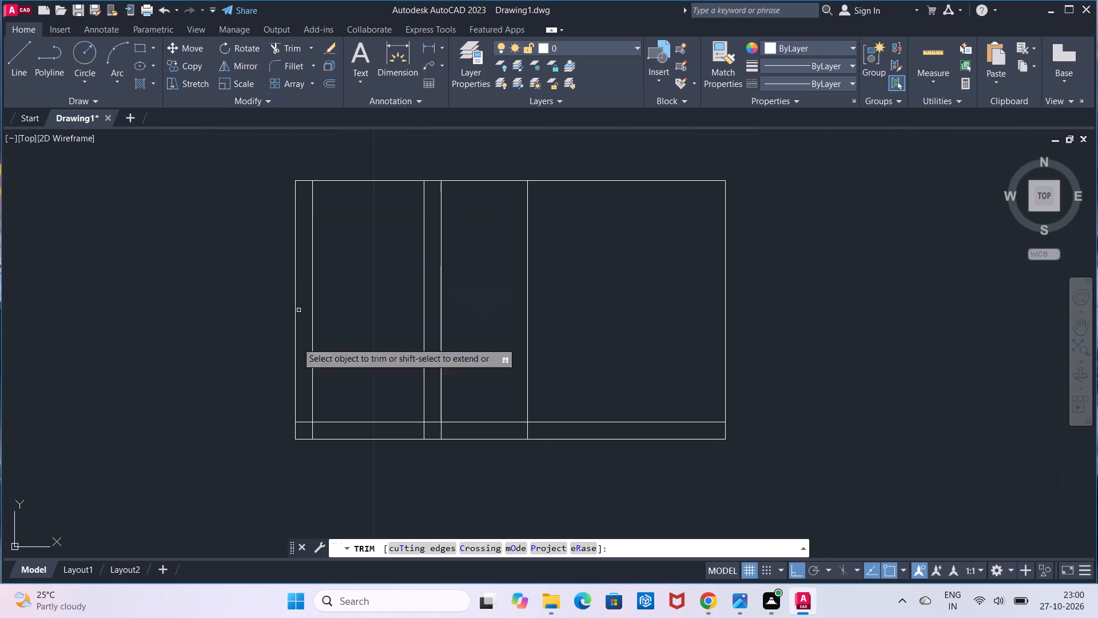
pyautogui.click(309, 422)
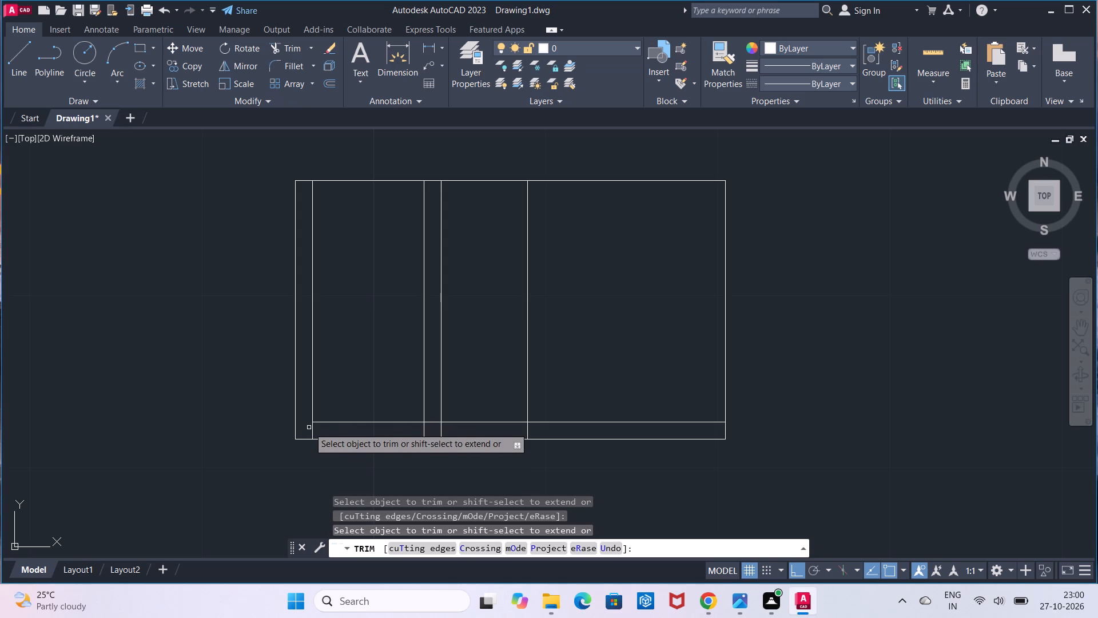
pyautogui.click(311, 429)
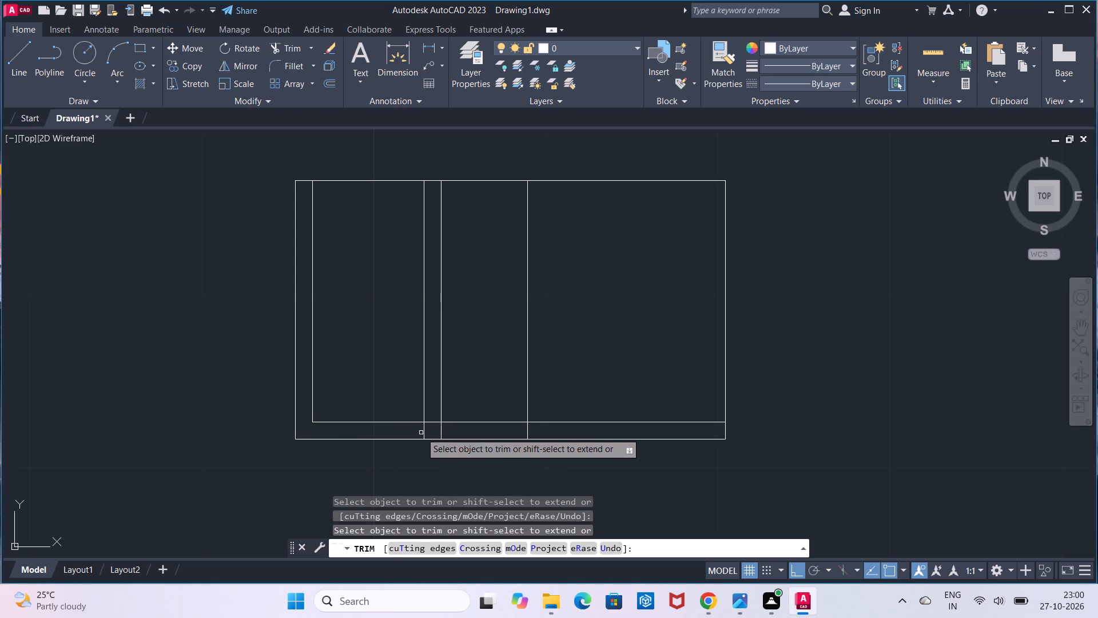
pyautogui.click(425, 431)
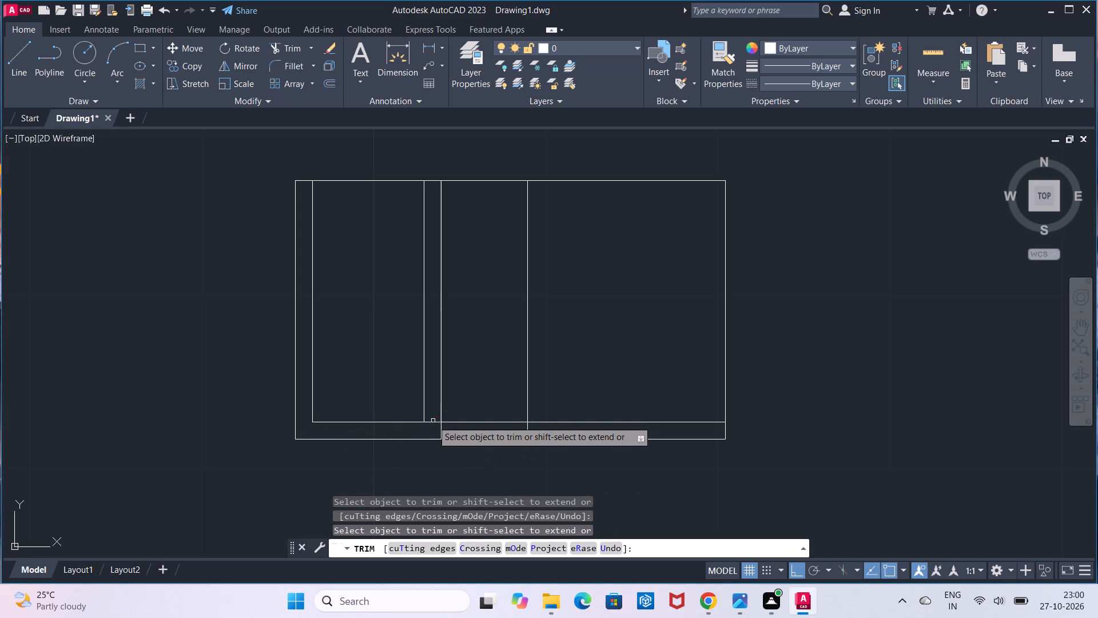
pyautogui.click(432, 421)
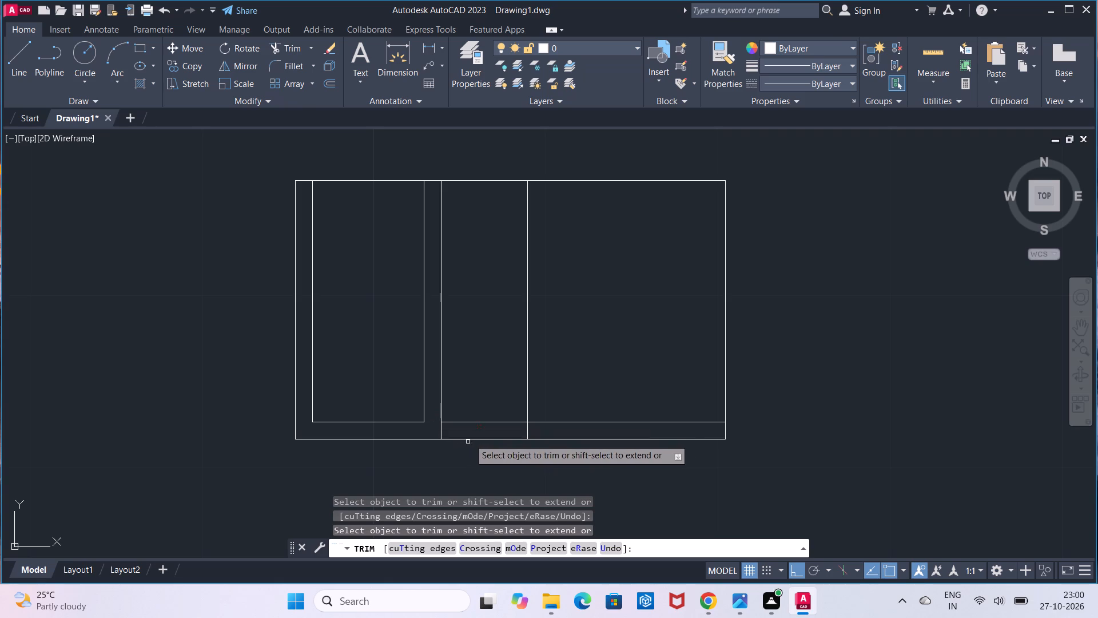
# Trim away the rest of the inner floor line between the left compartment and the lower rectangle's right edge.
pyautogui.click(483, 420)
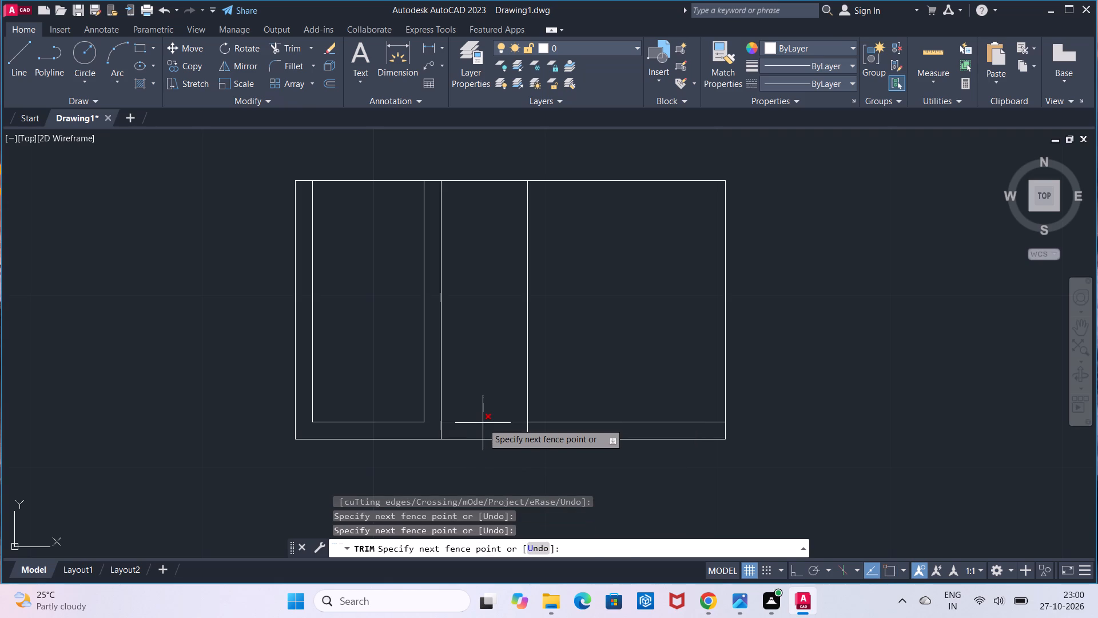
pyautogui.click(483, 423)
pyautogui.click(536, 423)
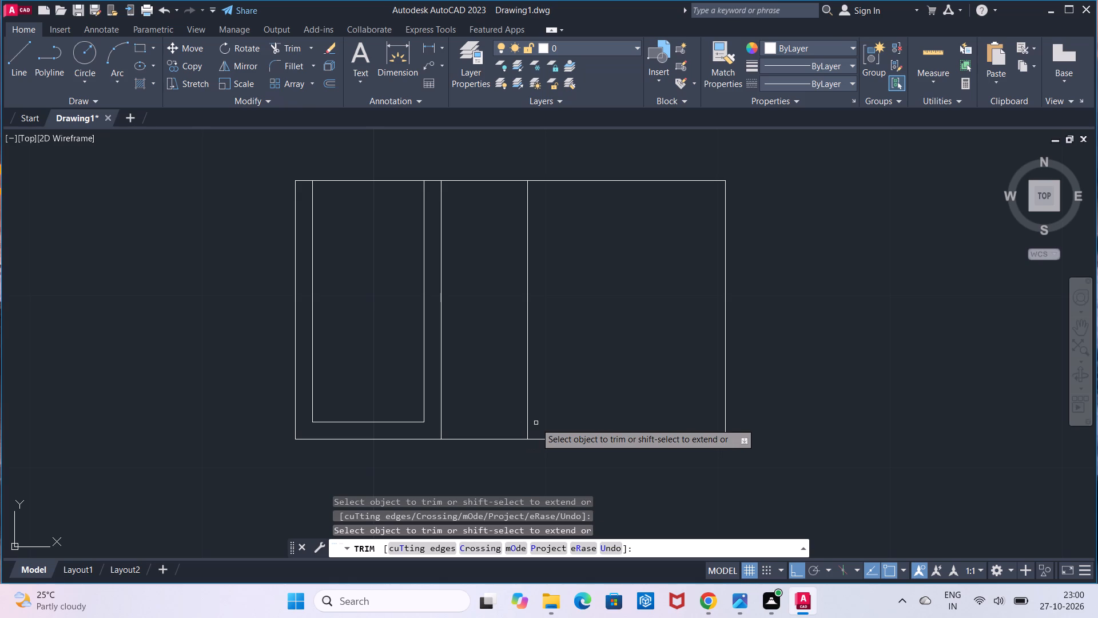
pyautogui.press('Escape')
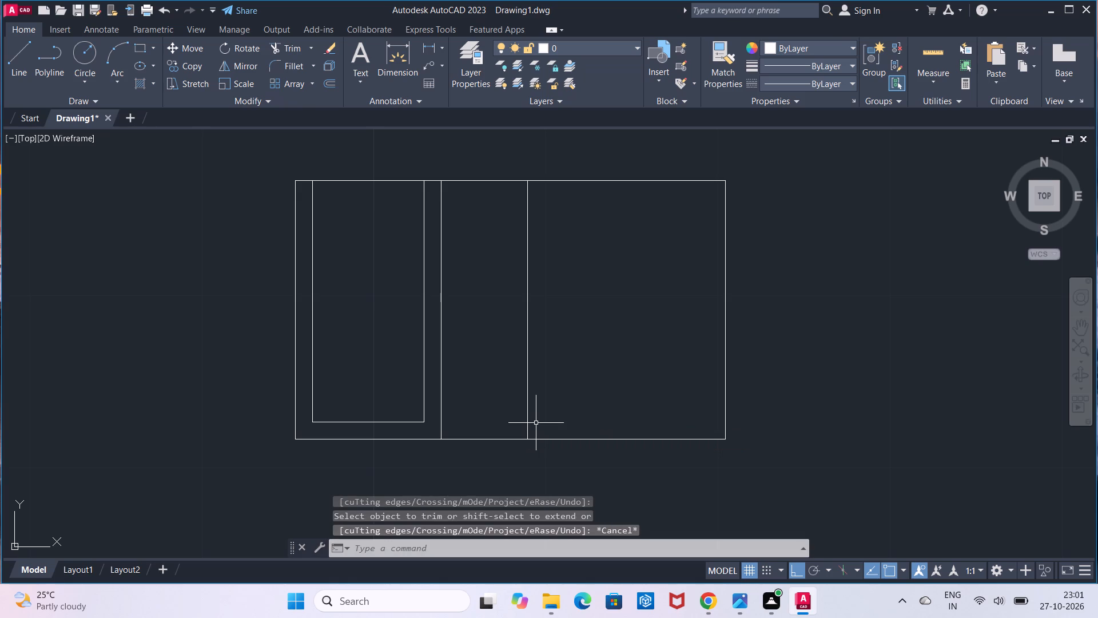
# Offset the vertical middle line in the lower view by 5 to the right.
pyautogui.scroll(-1, 536, 423)
pyautogui.moveTo(536, 423); pyautogui.dragTo(396, 426, button='middle')
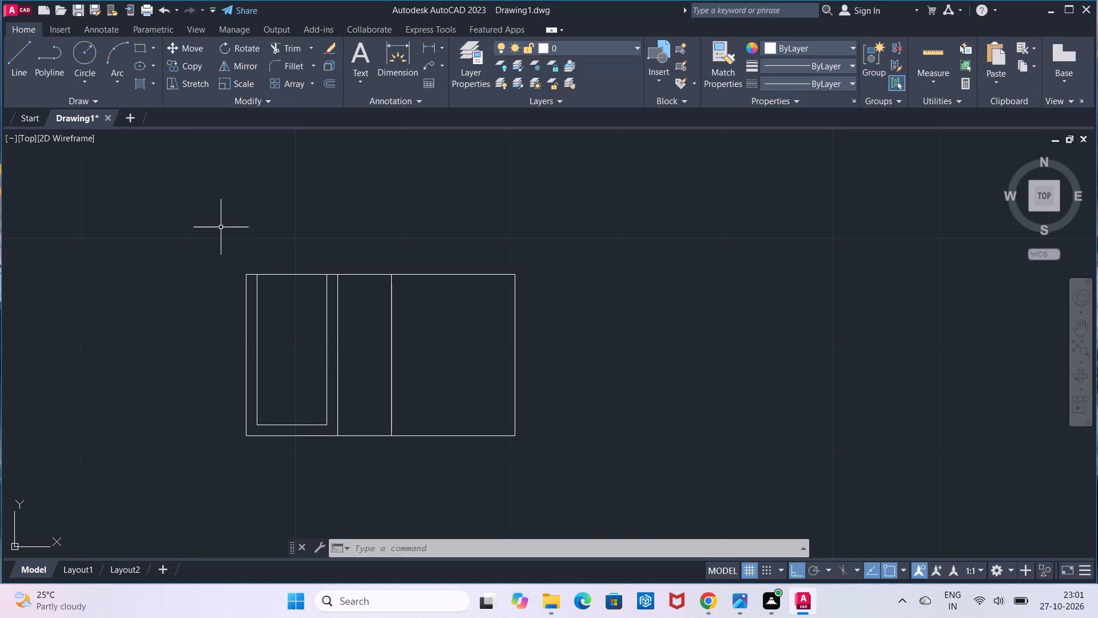
pyautogui.click(330, 87)
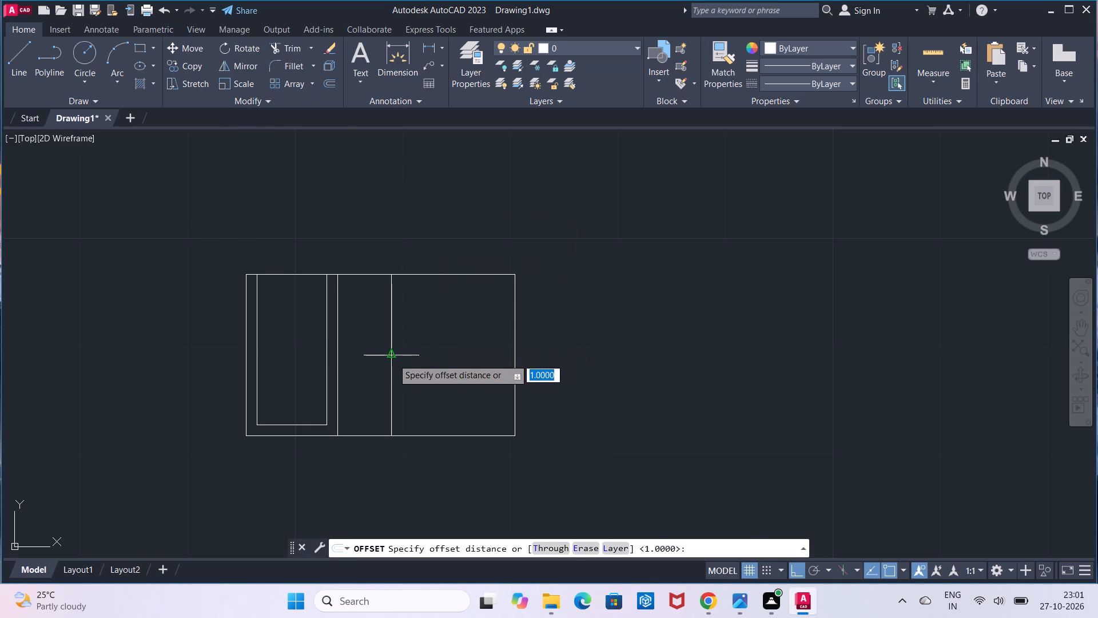
pyautogui.click(392, 359)
pyautogui.press('5')
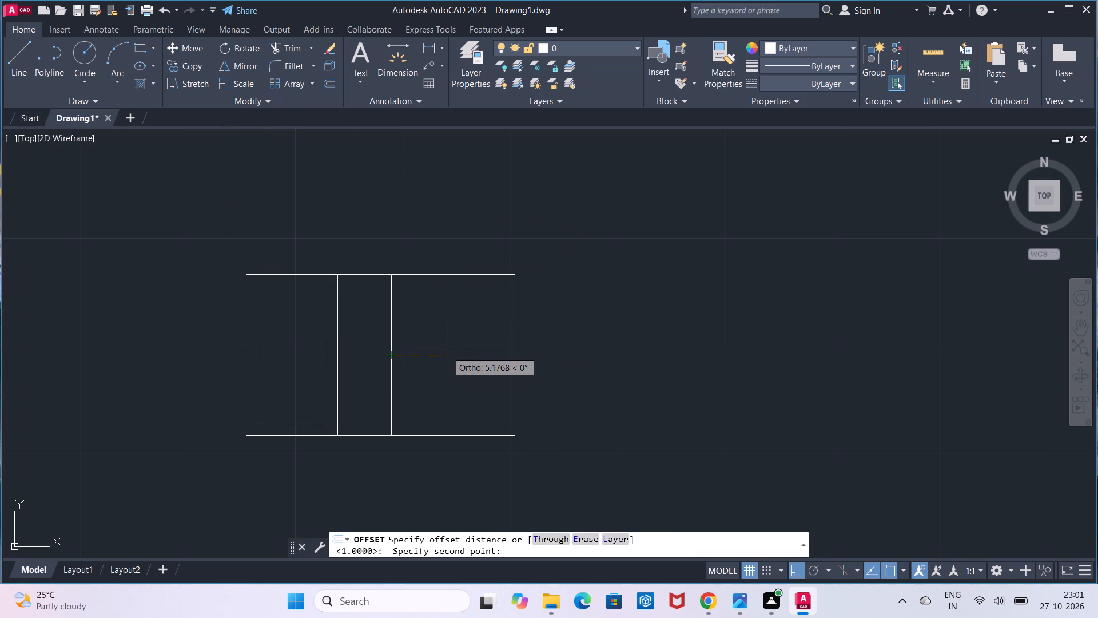
pyautogui.press('Return')
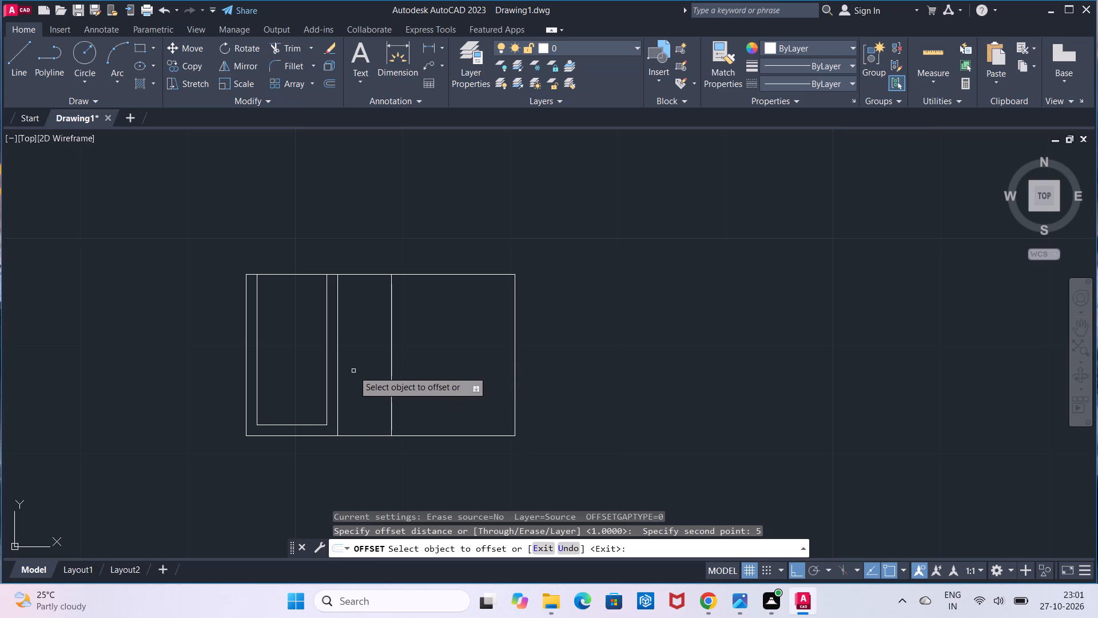
pyautogui.click(391, 348)
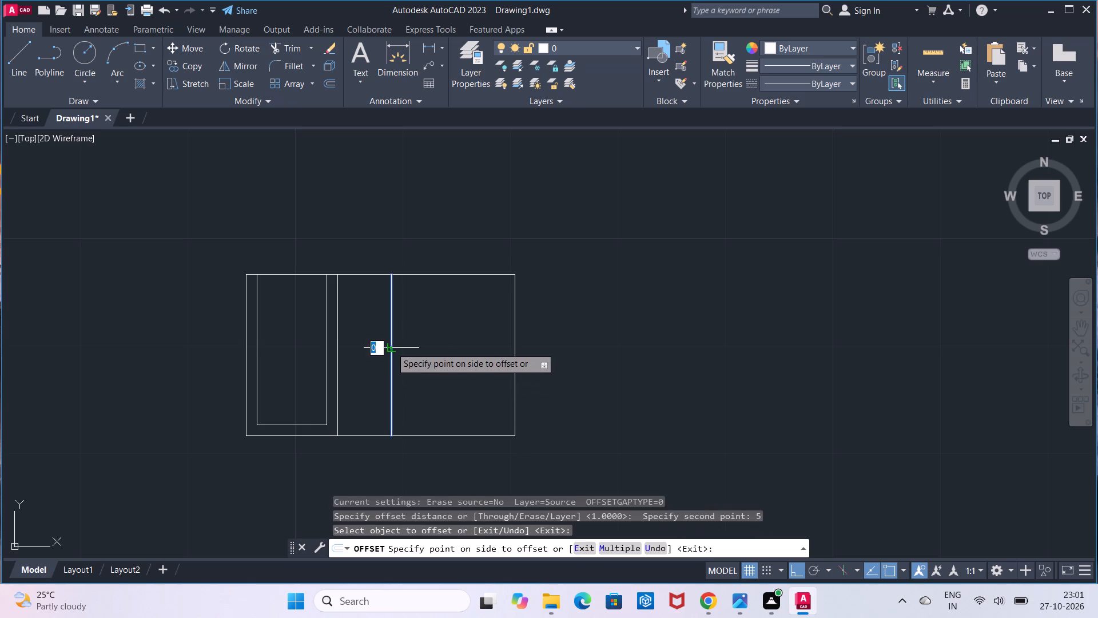
pyautogui.click(424, 343)
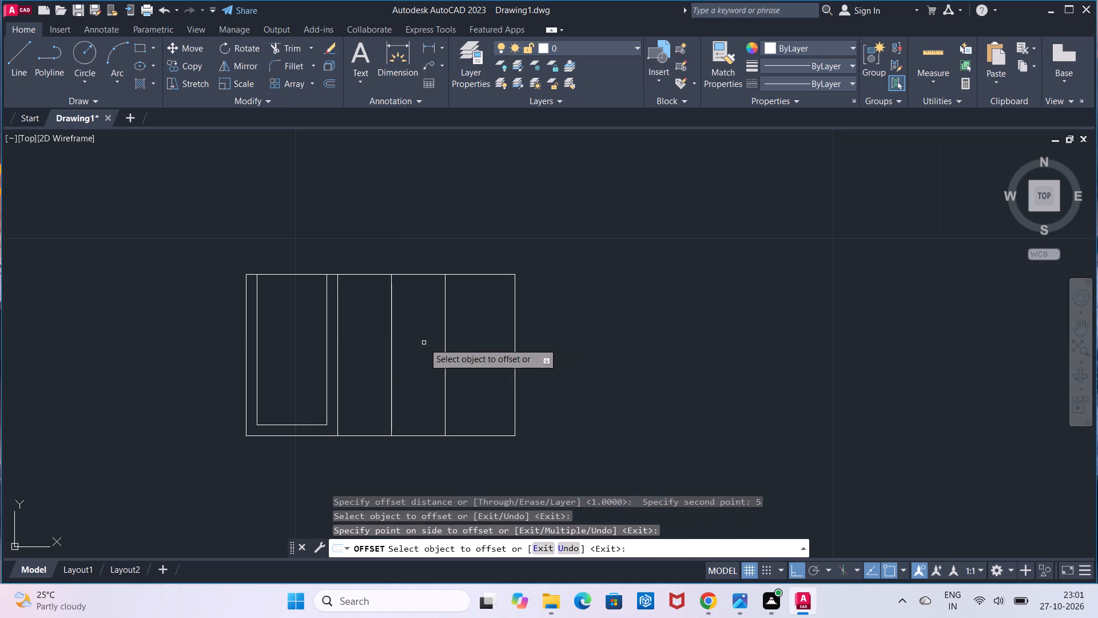
pyautogui.press('Escape')
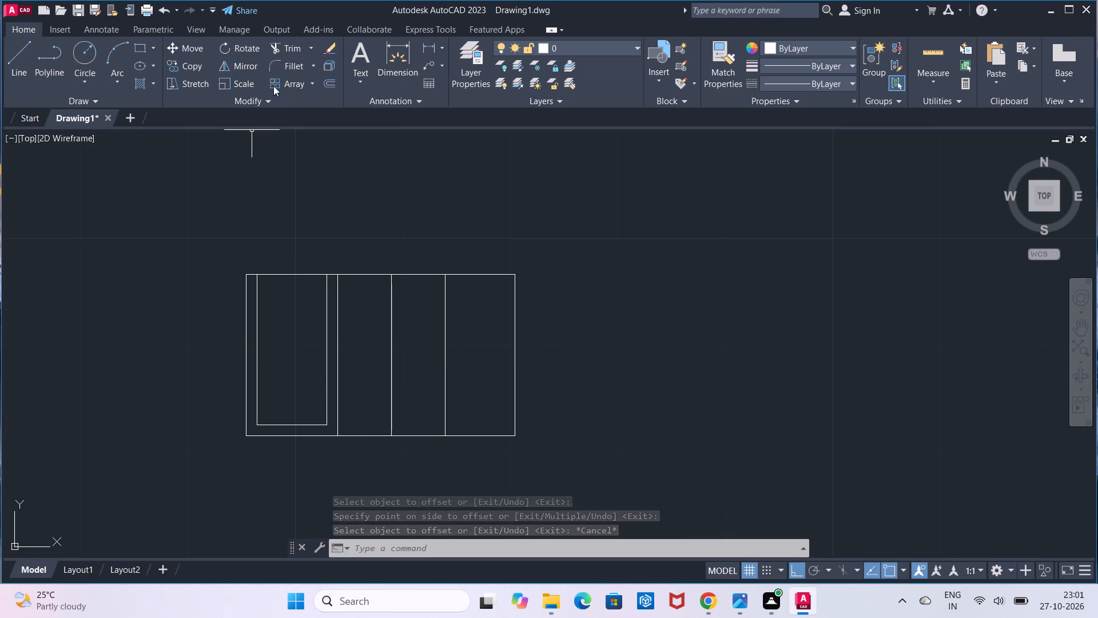
# Extend the left compartment's inner floor line across the vertical lines to the lower rectangle's right edge.
pyautogui.click(309, 54)
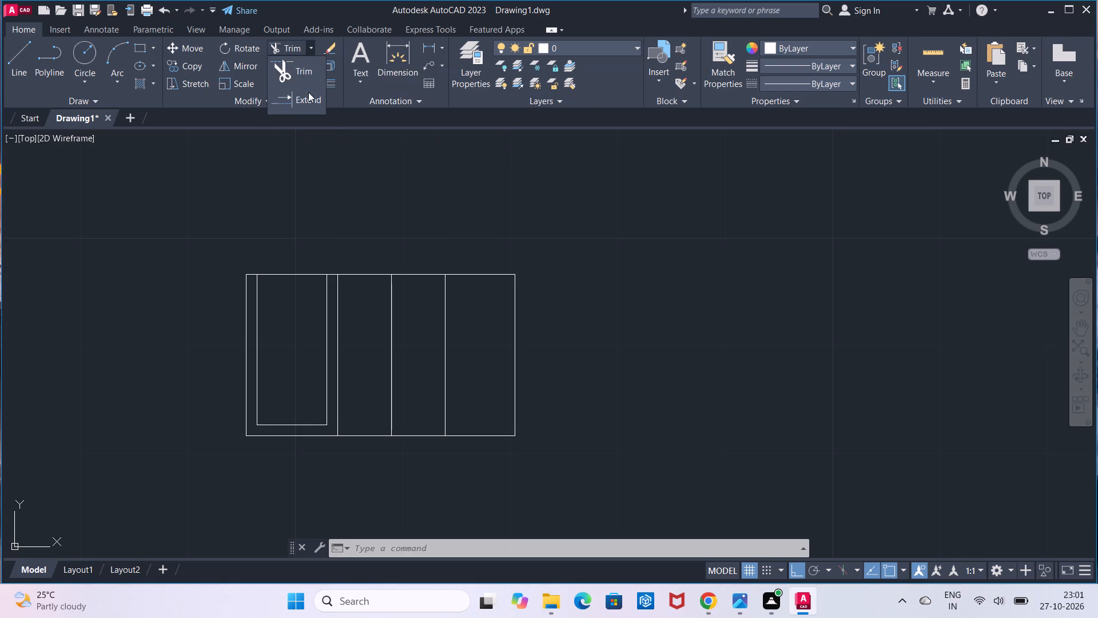
pyautogui.click(308, 93)
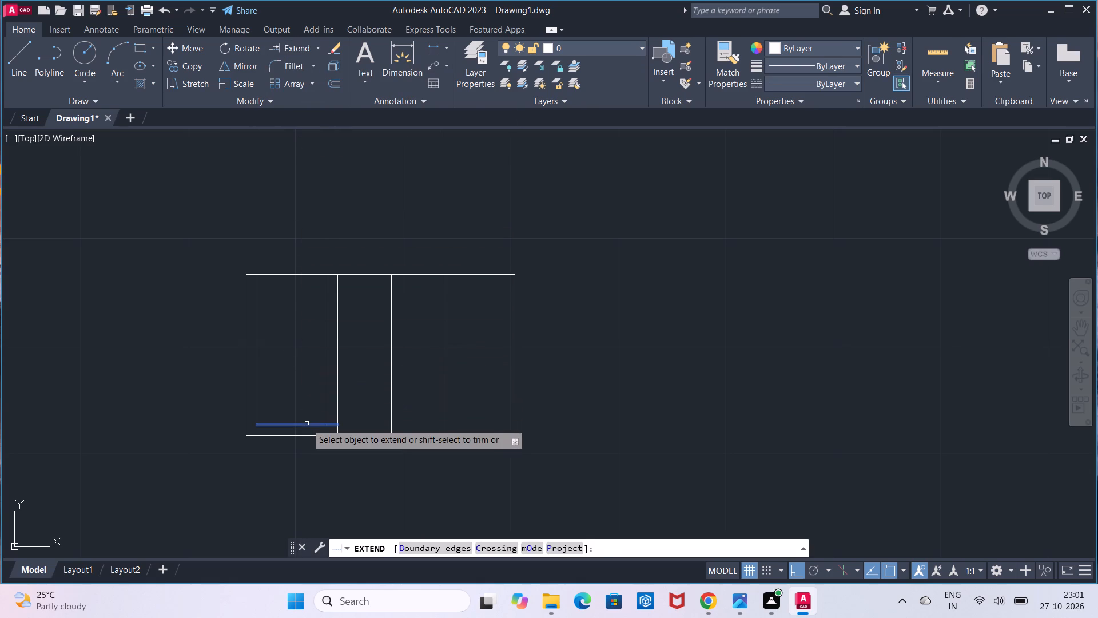
pyautogui.click(307, 423)
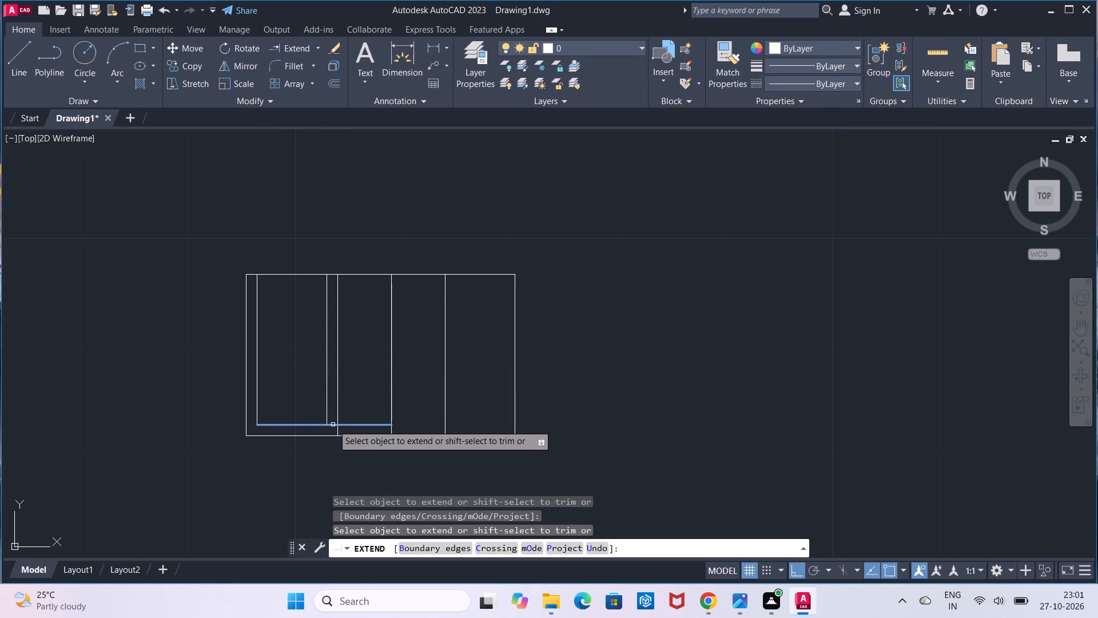
pyautogui.click(333, 425)
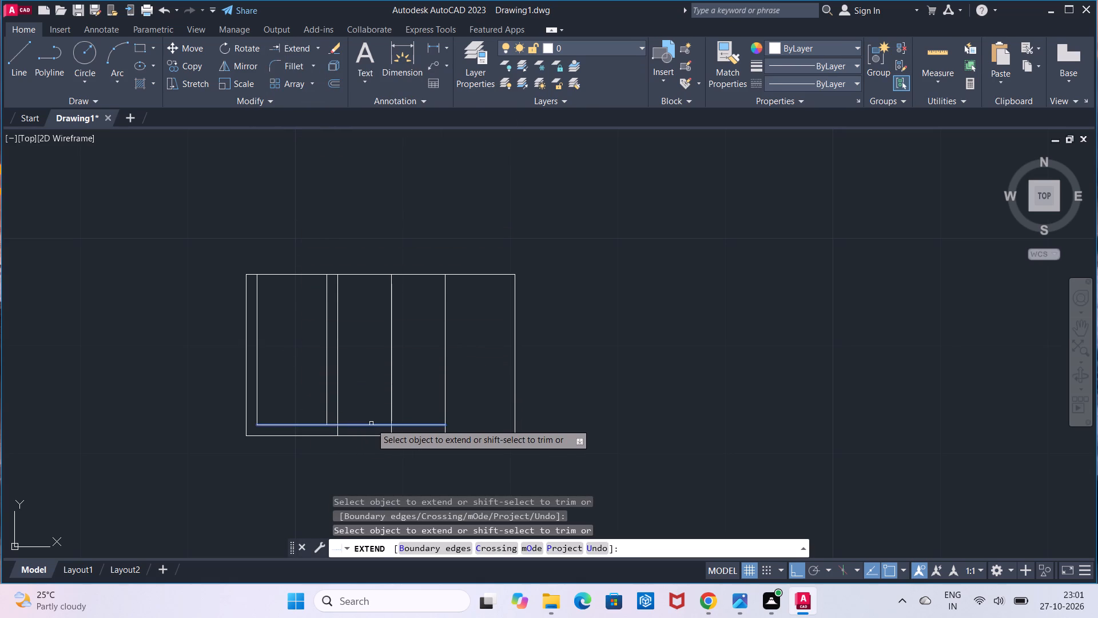
pyautogui.click(371, 423)
pyautogui.click(415, 425)
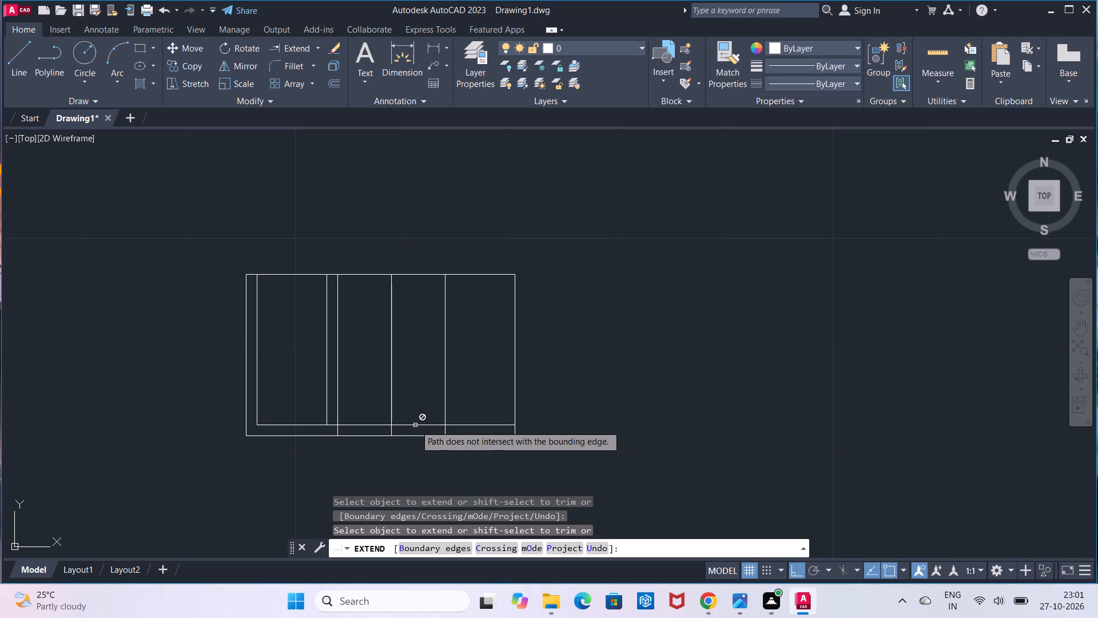
pyautogui.press('Escape')
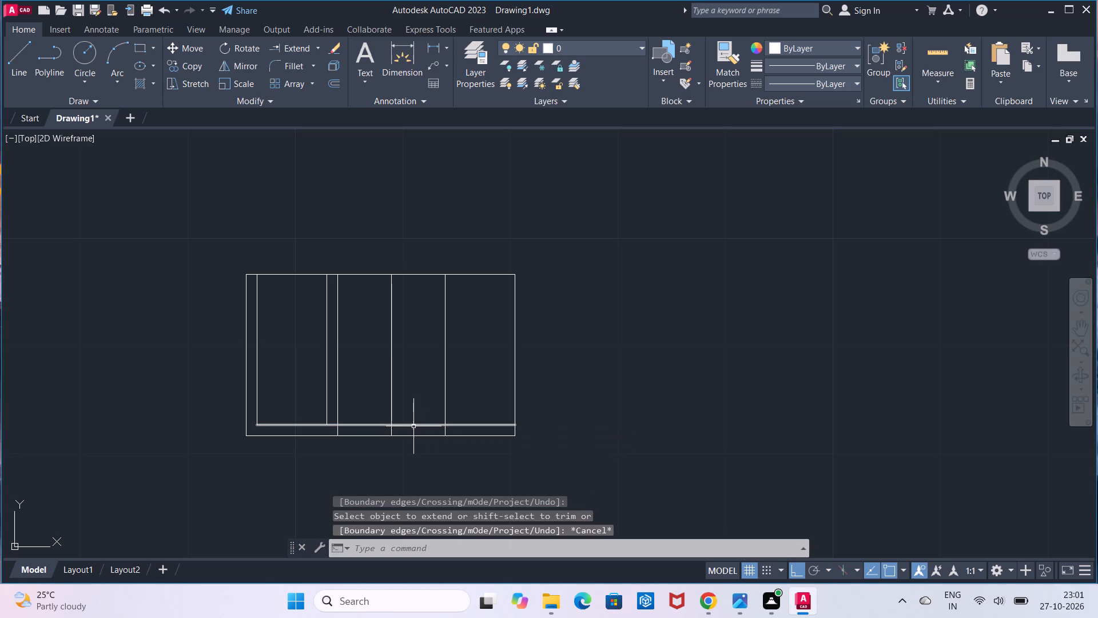
# Trim the extended floor line between the left compartment's inner right wall and the new vertical line right of the middle.
pyautogui.click(318, 54)
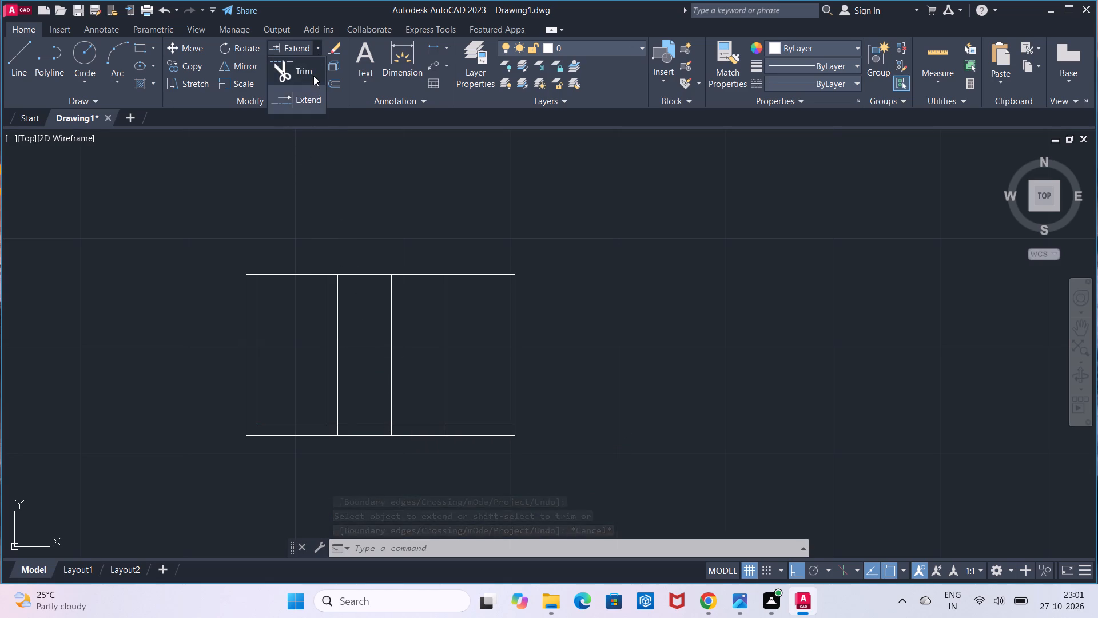
pyautogui.click(313, 74)
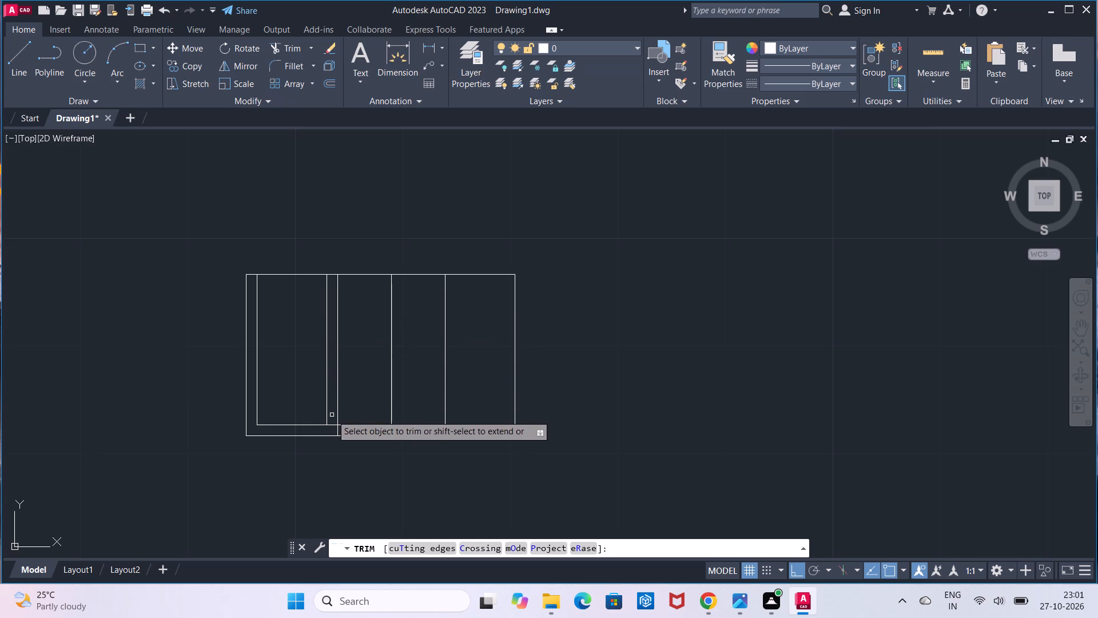
pyautogui.click(333, 423)
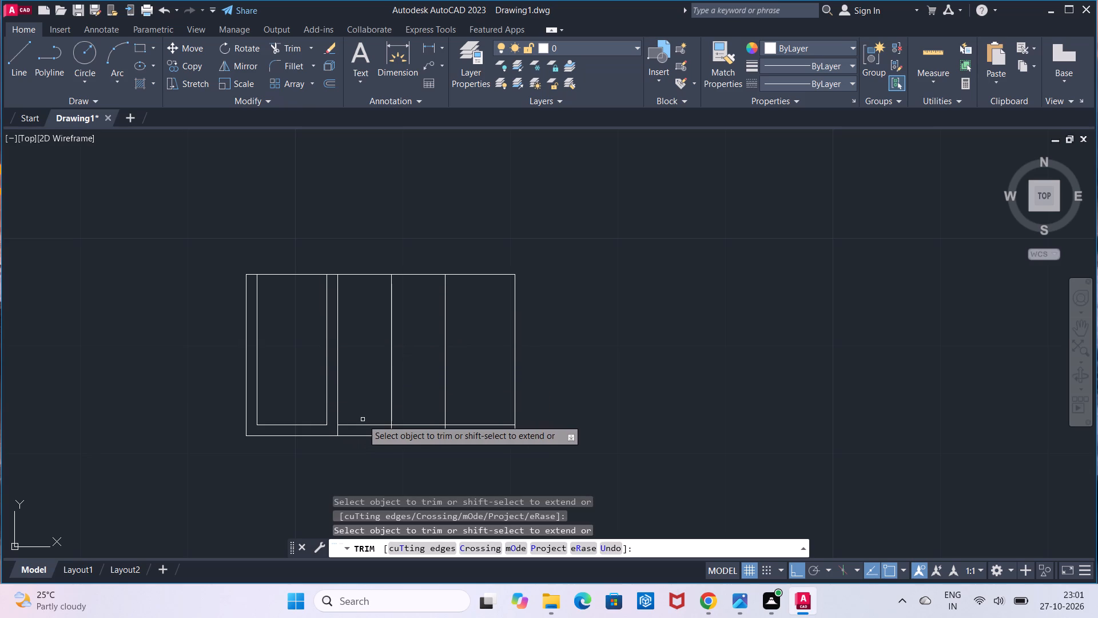
pyautogui.click(363, 424)
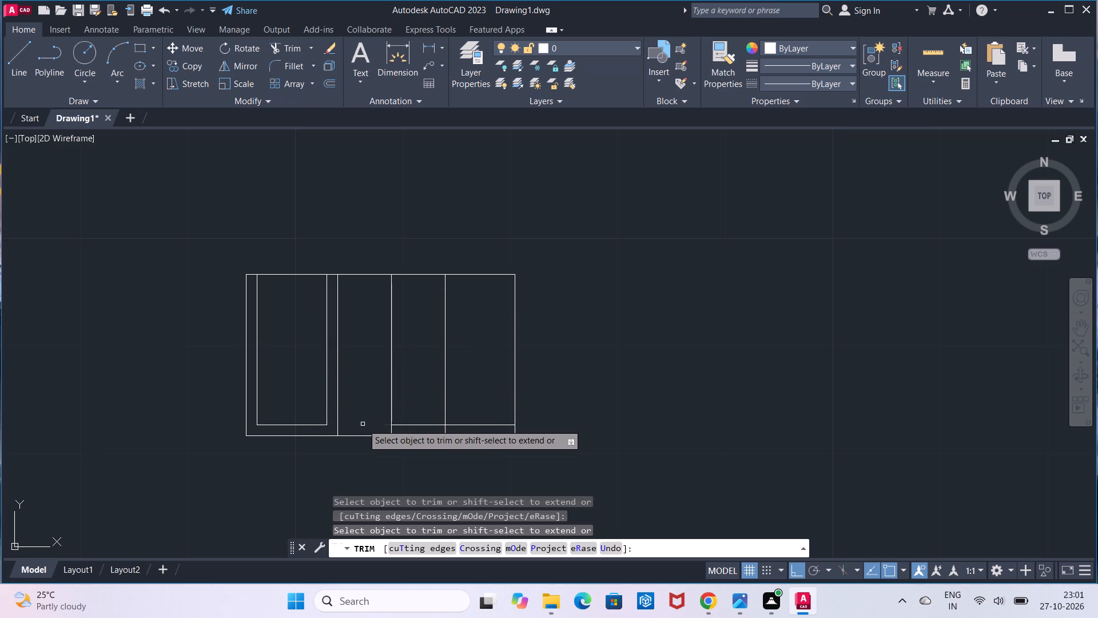
pyautogui.click(397, 425)
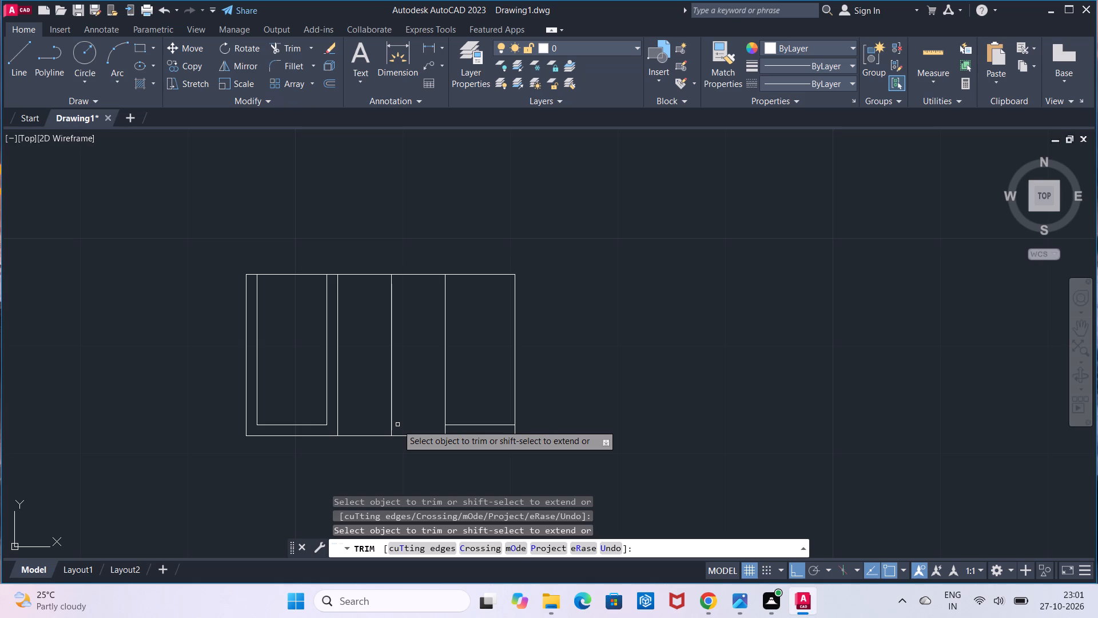
pyautogui.press('Escape')
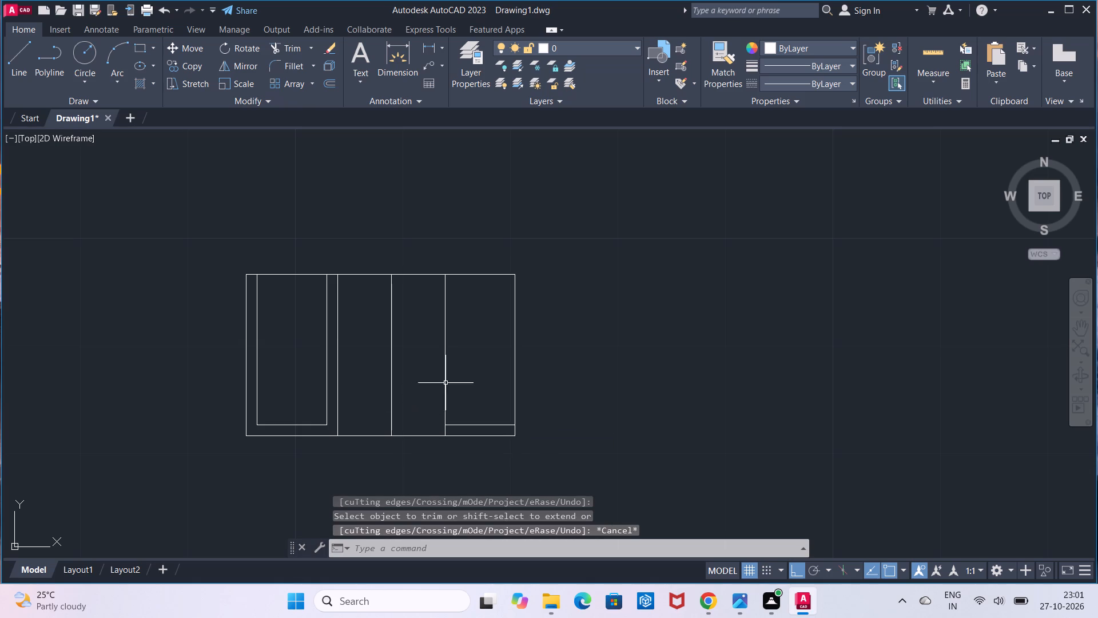
# Offset the vertical line right of the middle line by 1 to the right.
pyautogui.click(327, 86)
pyautogui.click(441, 356)
pyautogui.press('1')
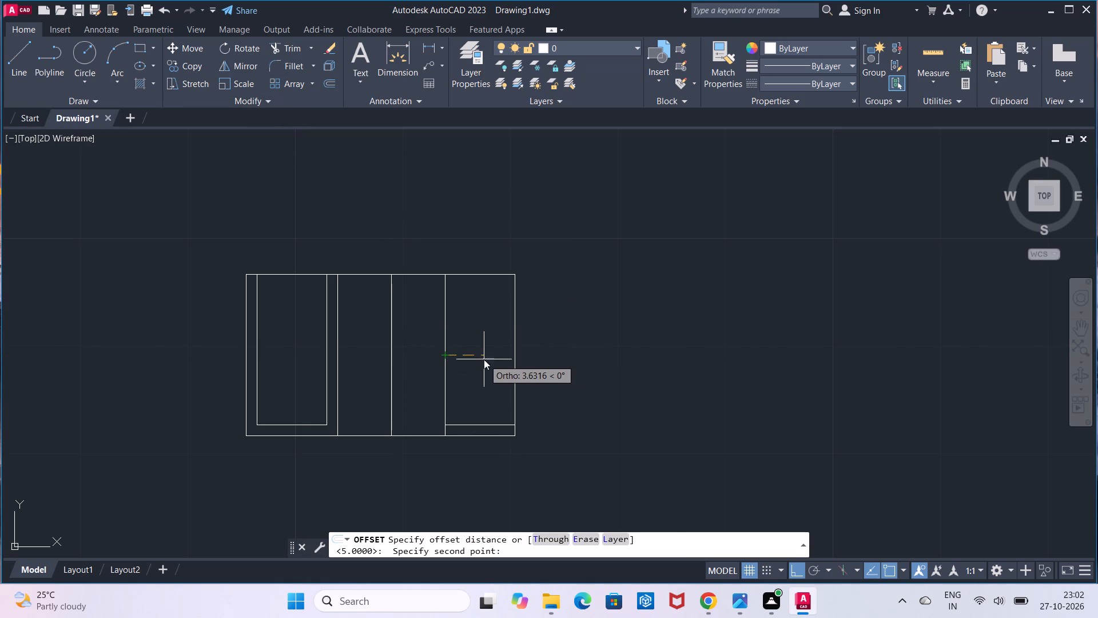
pyautogui.press('Return')
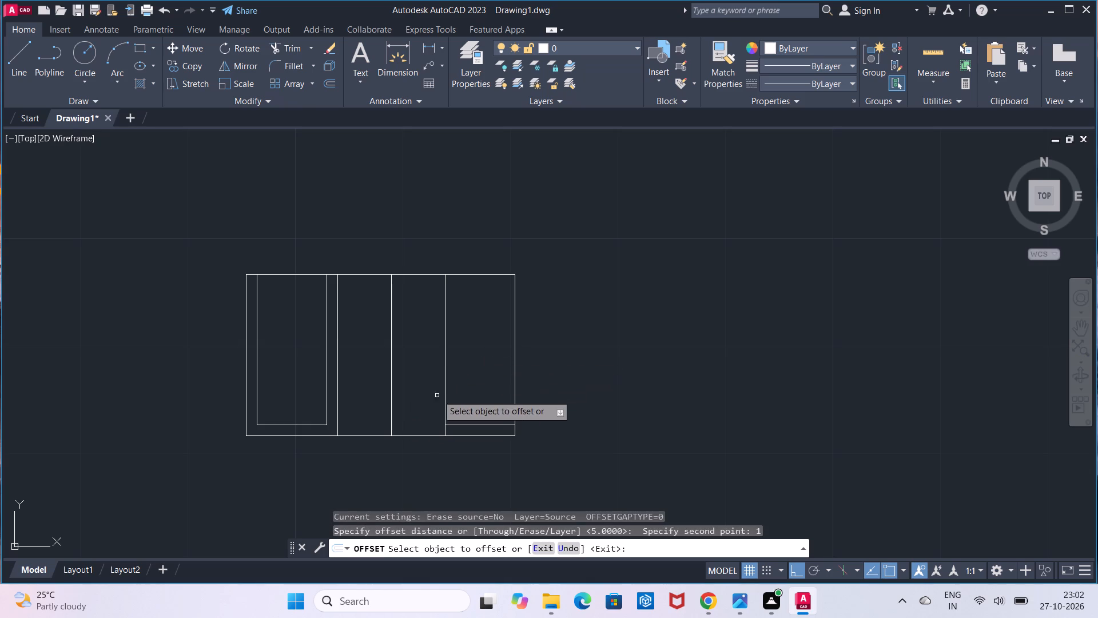
pyautogui.click(444, 386)
pyautogui.click(456, 379)
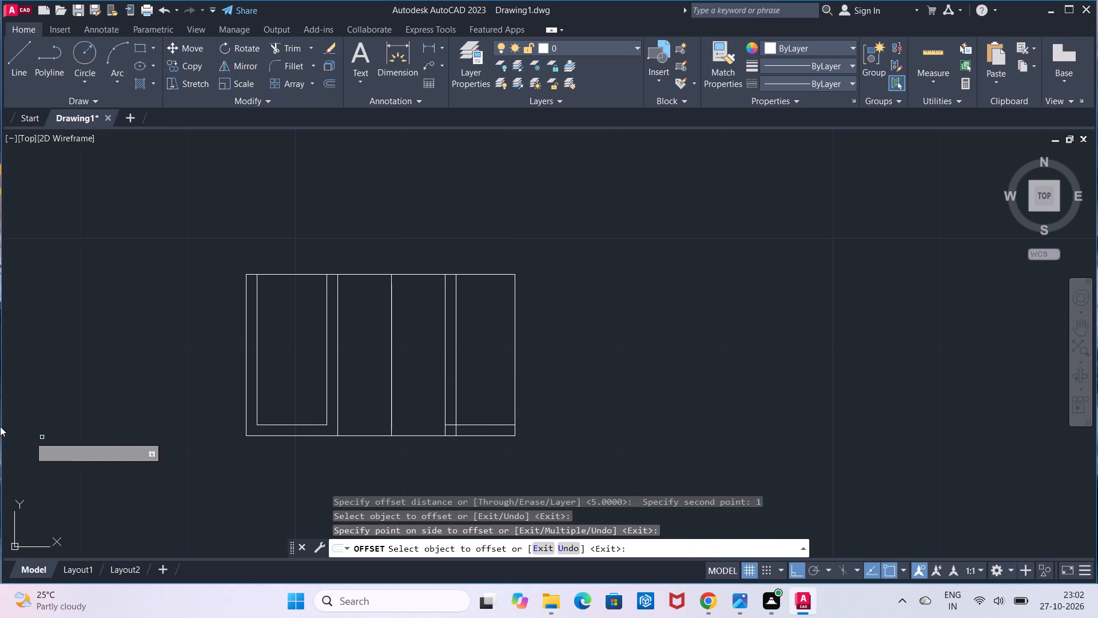
pyautogui.press('Escape')
# Trim the overlapping floor and wall line ends at the right compartment's inner lower-left corner.
pyautogui.scroll(1, 428, 433)
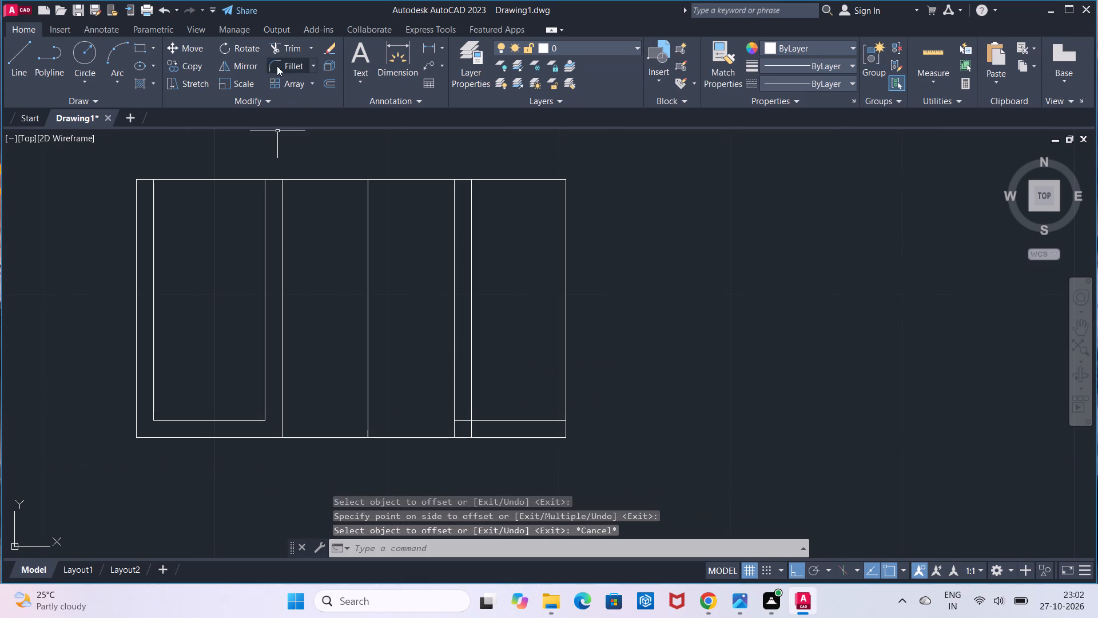
pyautogui.click(290, 51)
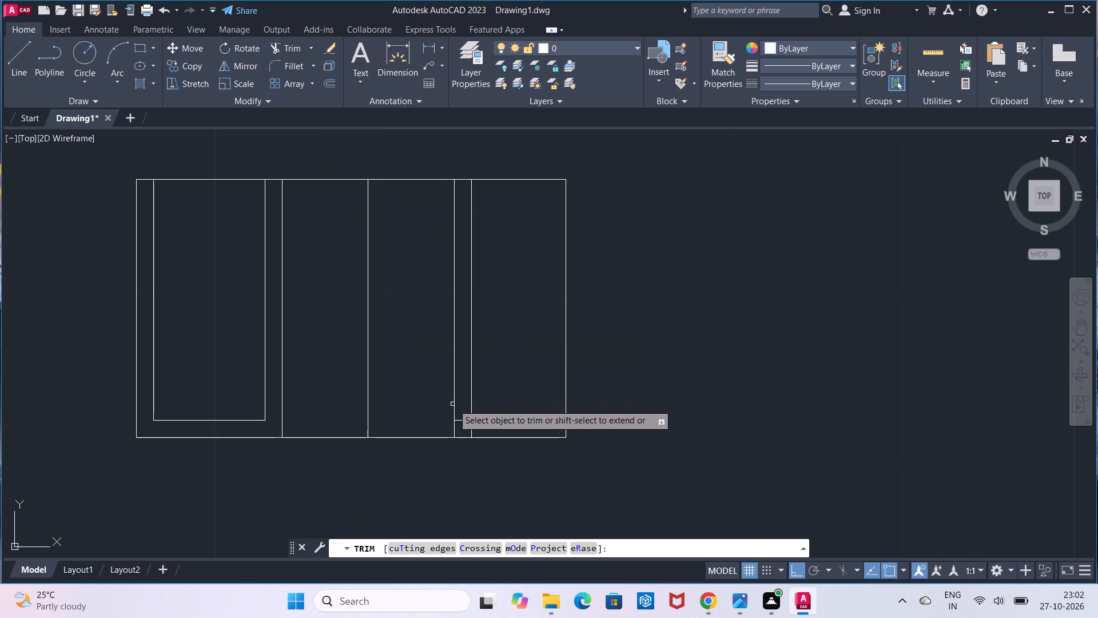
pyautogui.click(460, 419)
pyautogui.click(471, 427)
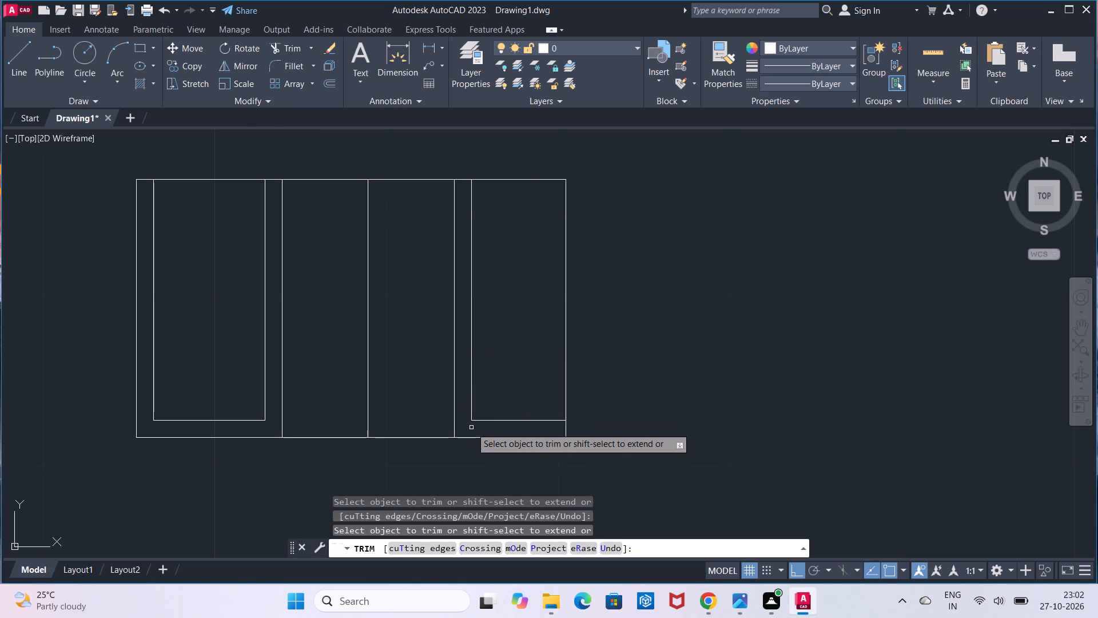
# Hatch the left U-shaped wall section and right L-shaped wall section of the lower view with ANSI31 at scale 0.6.
pyautogui.press('Escape')
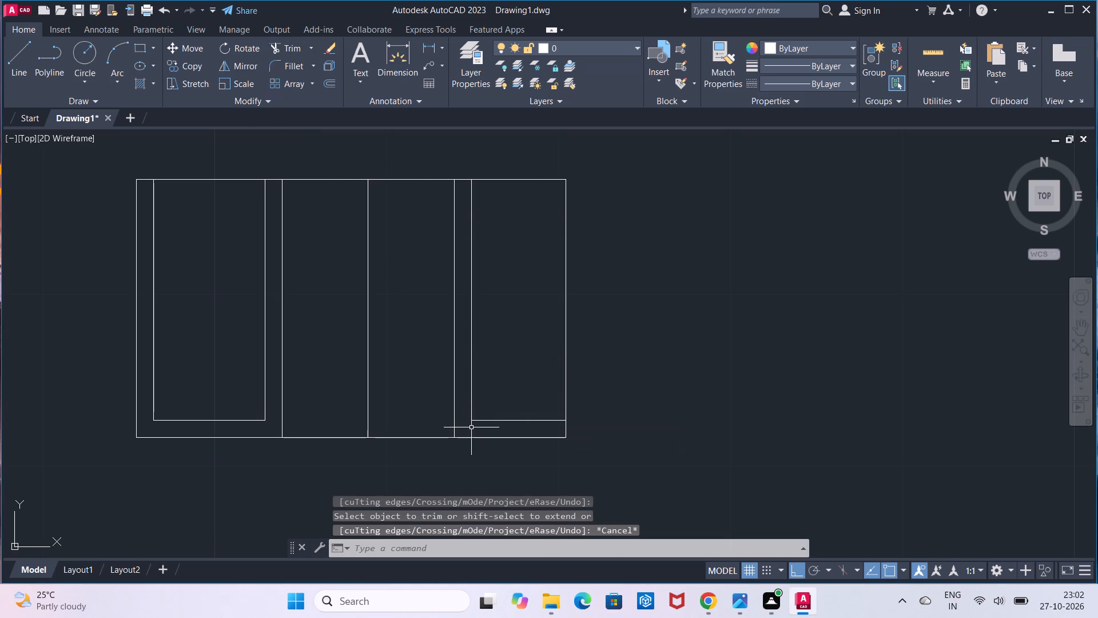
pyautogui.scroll(-3, 417, 408)
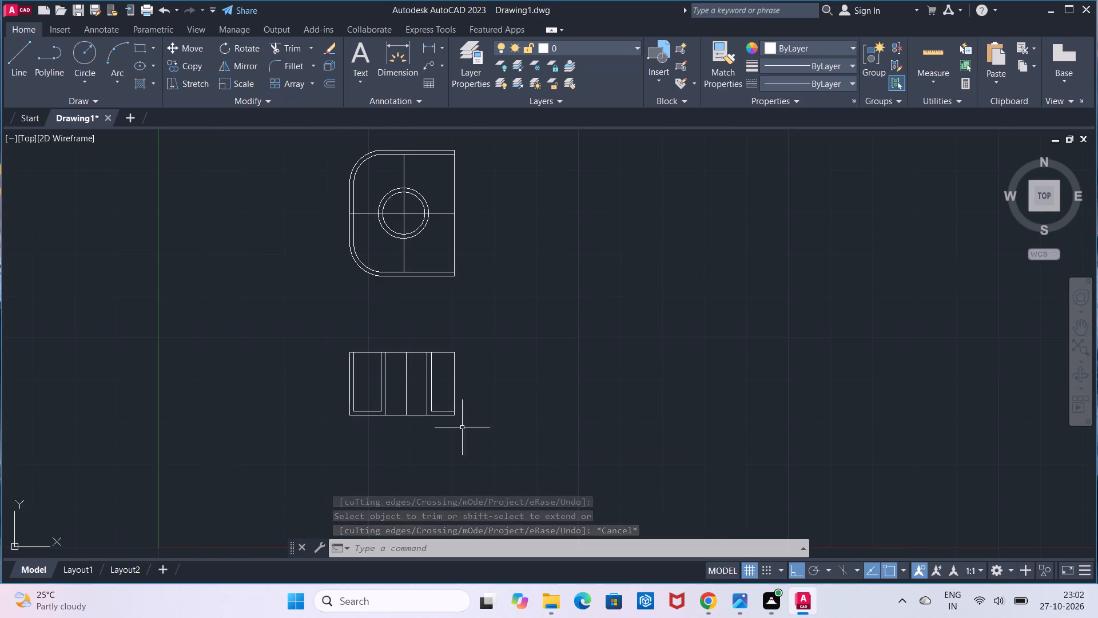
pyautogui.scroll(2, 397, 391)
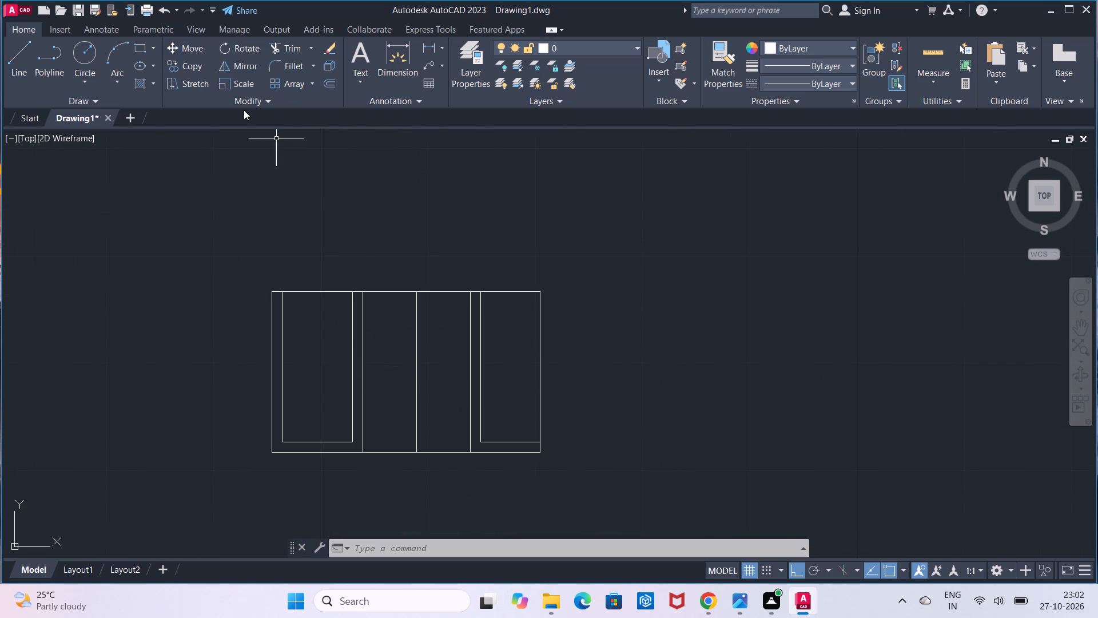
pyautogui.click(140, 88)
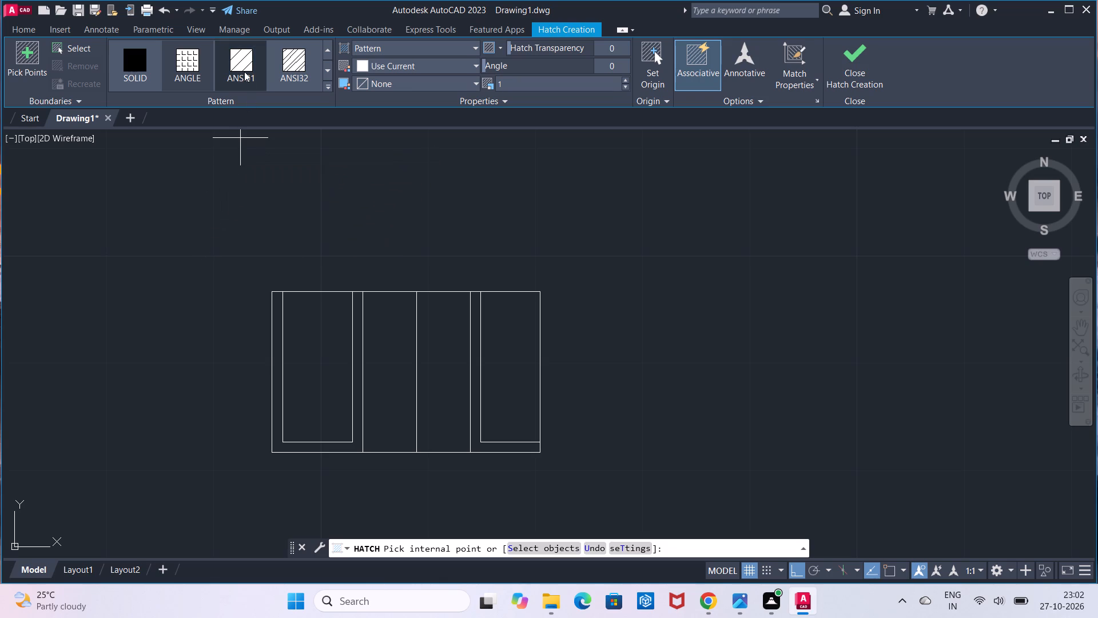
pyautogui.click(244, 72)
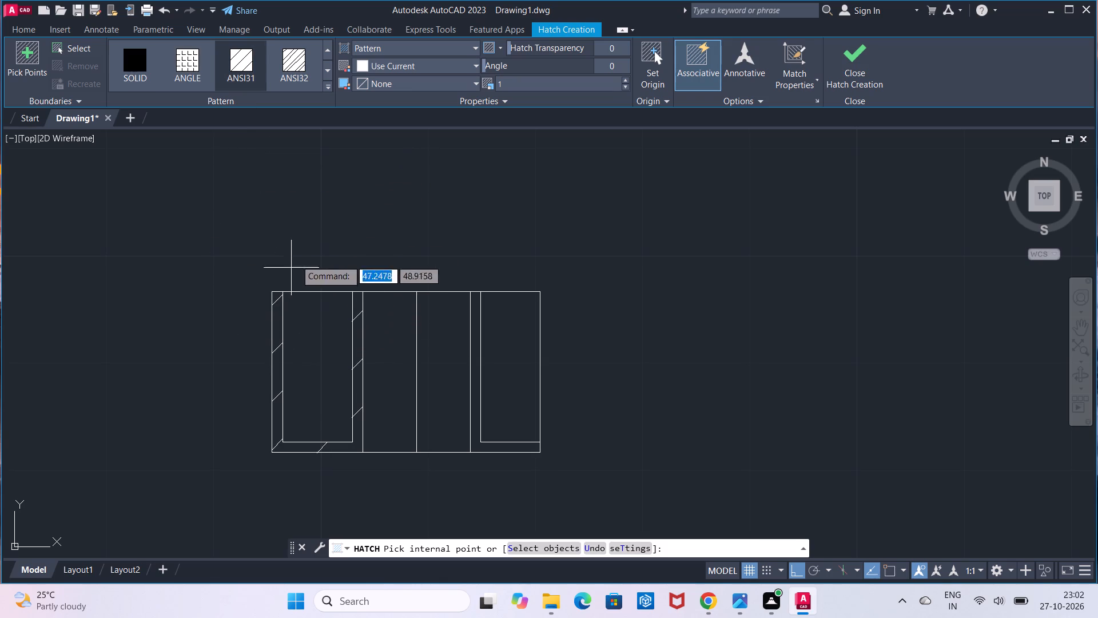
pyautogui.click(628, 86)
pyautogui.click(628, 86)
pyautogui.tripleClick(628, 86)
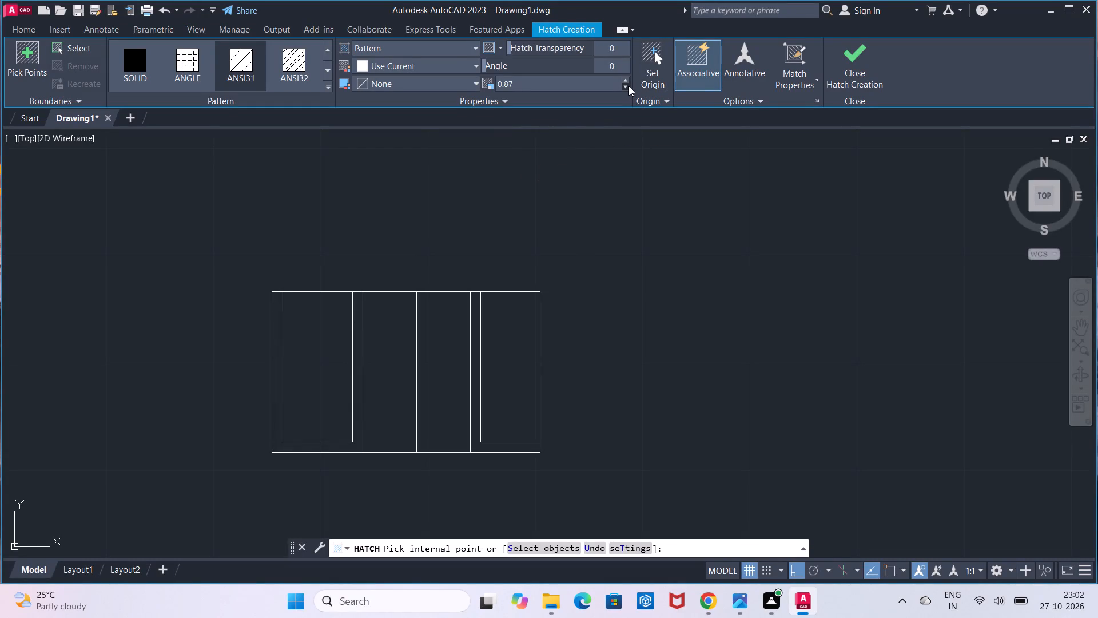
pyautogui.tripleClick(628, 86)
pyautogui.click(628, 86)
pyautogui.click(628, 86)
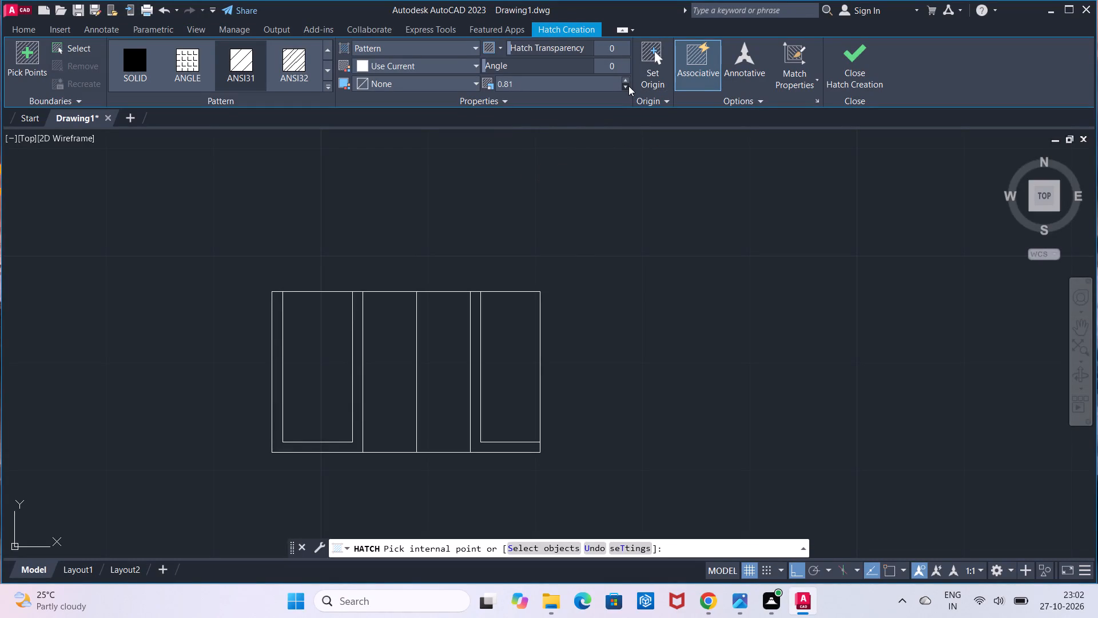
pyautogui.click(628, 86)
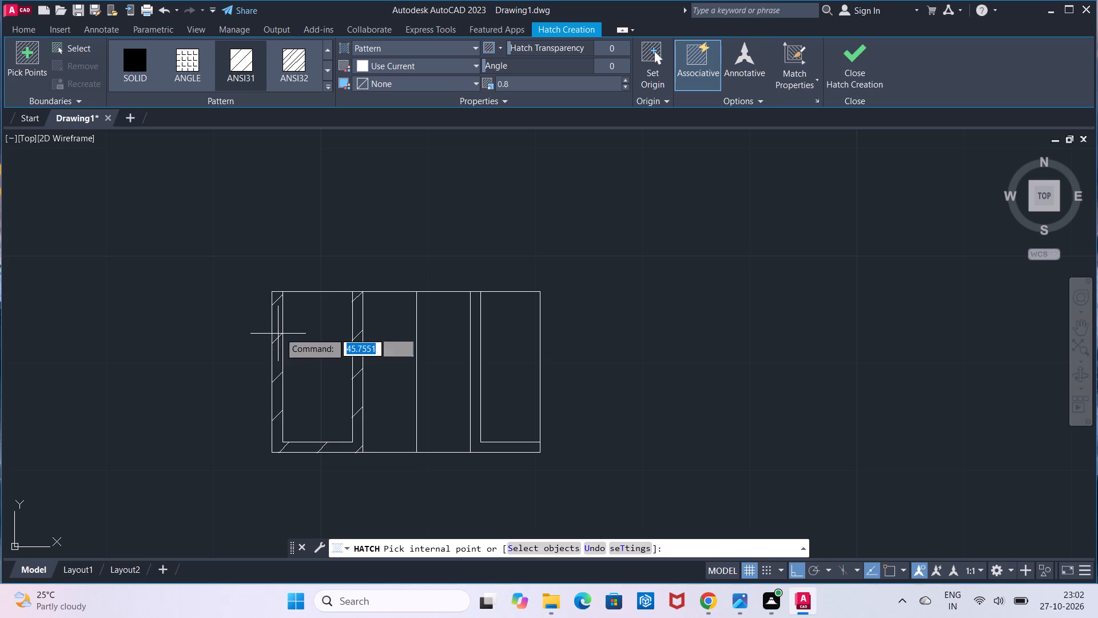
pyautogui.click(626, 85)
pyautogui.tripleClick(626, 85)
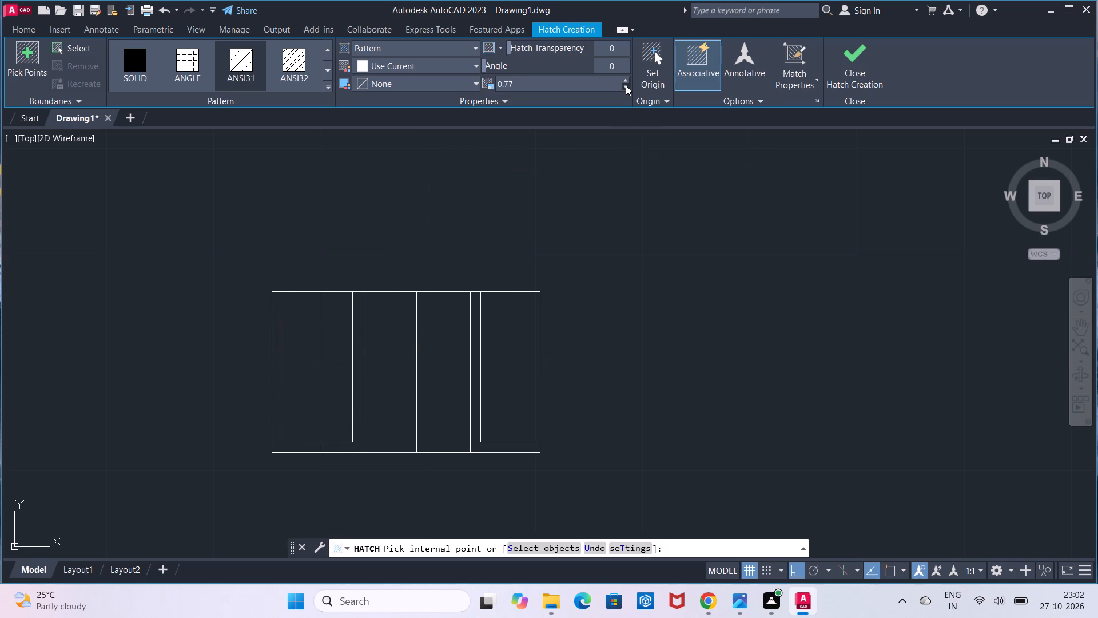
pyautogui.tripleClick(626, 85)
pyautogui.tripleClick(626, 85)
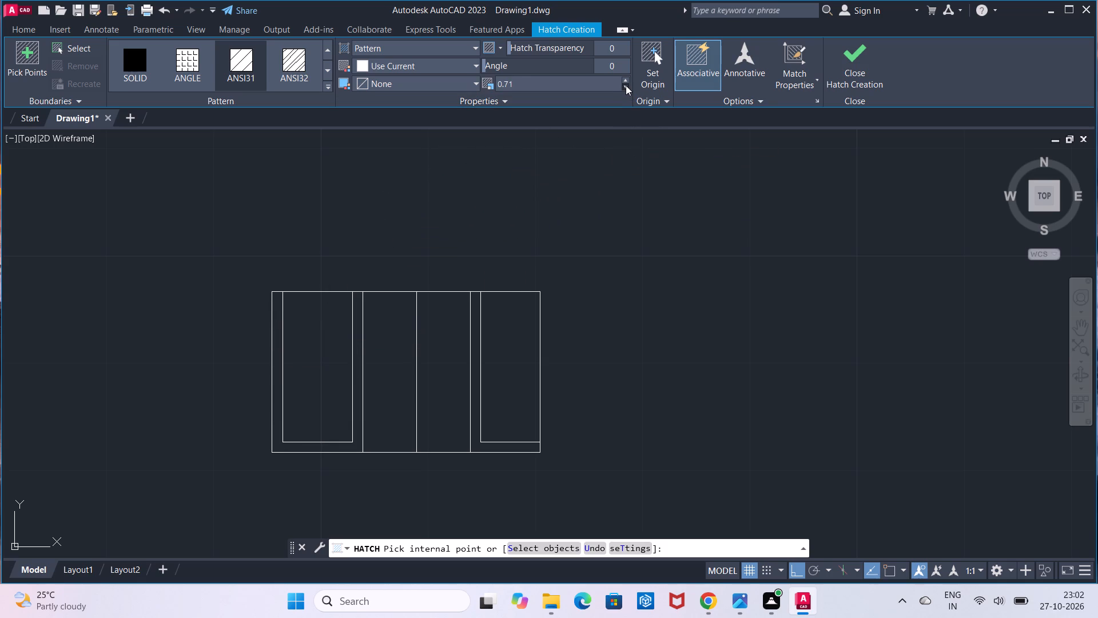
pyautogui.tripleClick(626, 85)
pyautogui.tripleClick(626, 85)
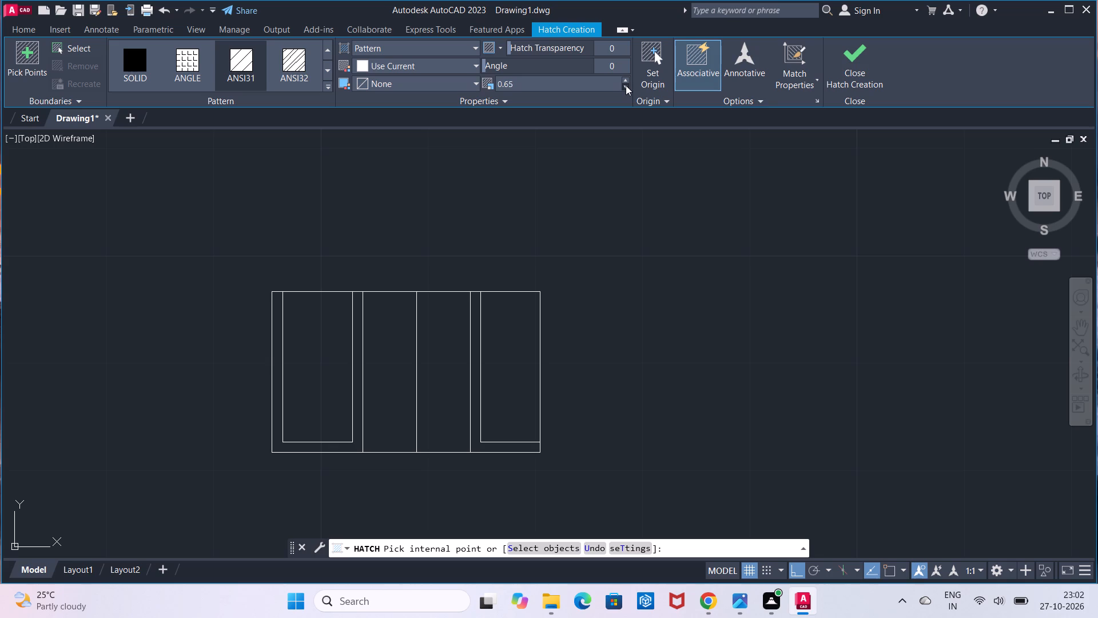
pyautogui.tripleClick(626, 85)
pyautogui.click(626, 85)
pyautogui.click(274, 331)
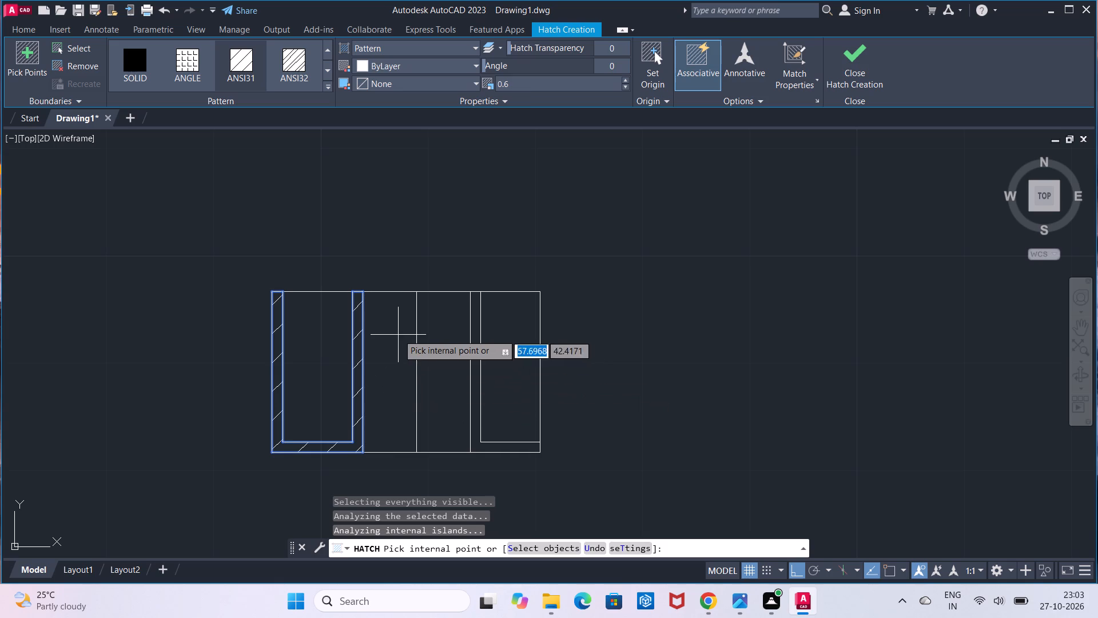
pyautogui.click(474, 359)
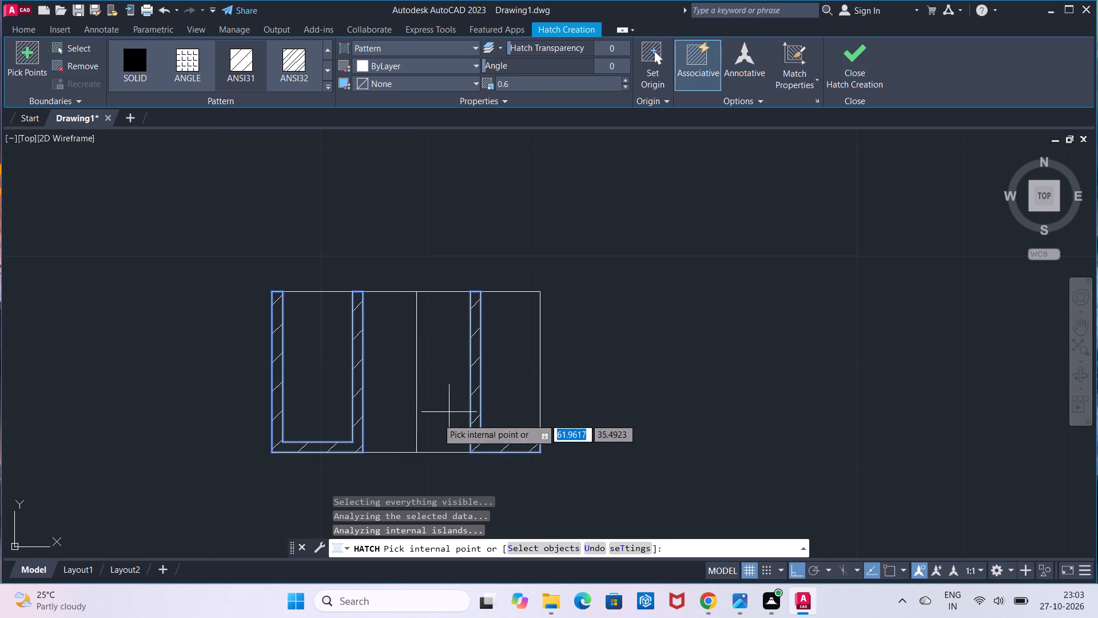
pyautogui.press('Escape')
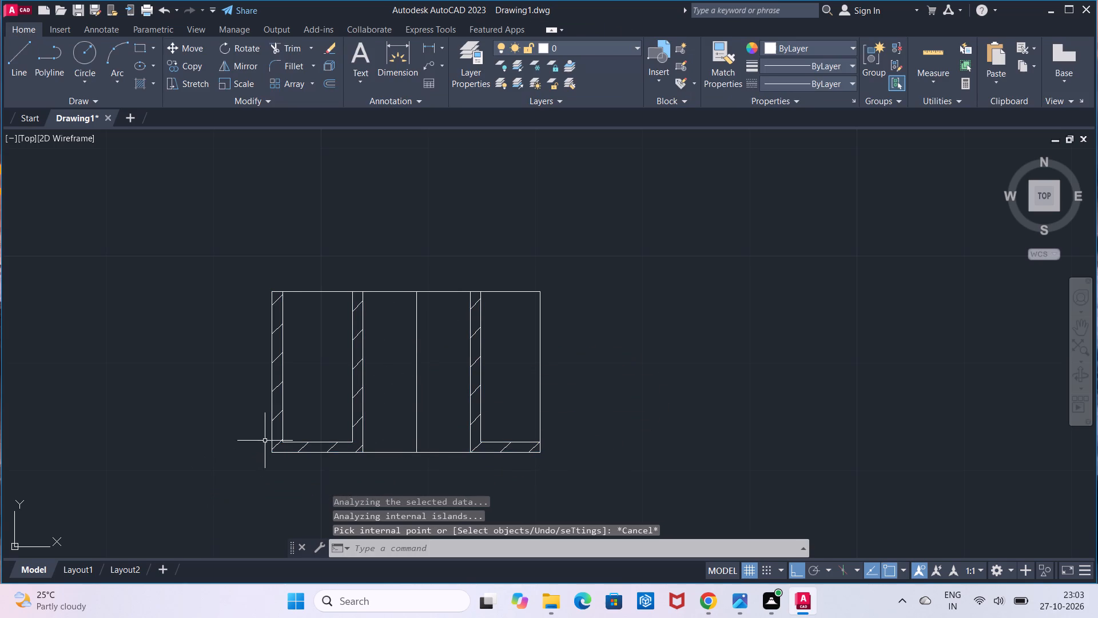
# Add a second hatch over the same left and right wall sections of the lower view at scale 0.52.
pyautogui.click(141, 85)
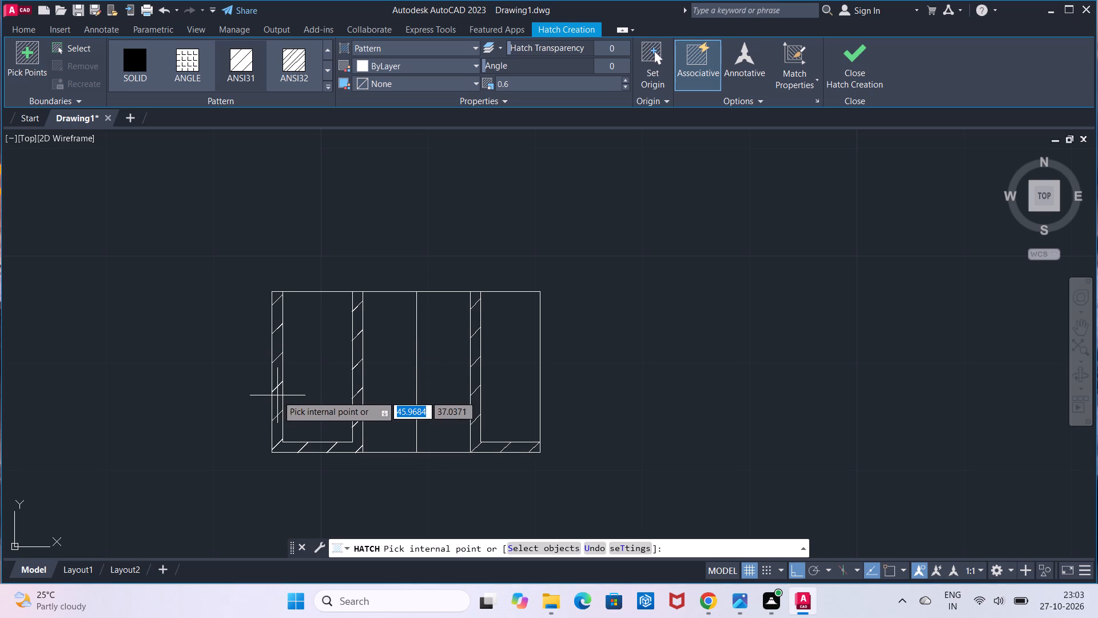
pyautogui.click(277, 395)
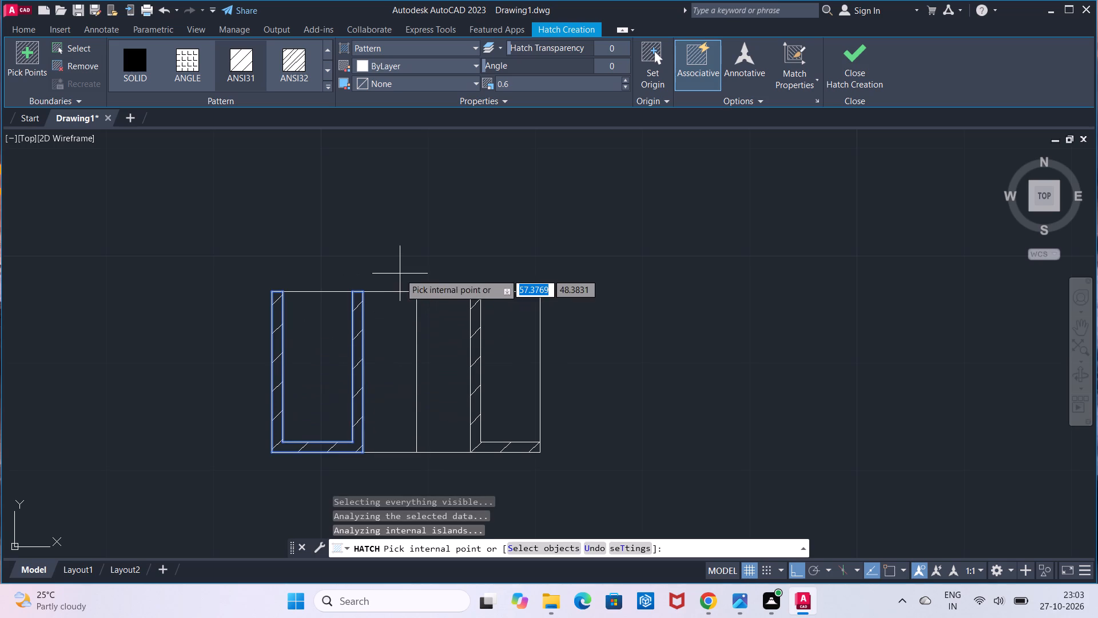
pyautogui.click(624, 85)
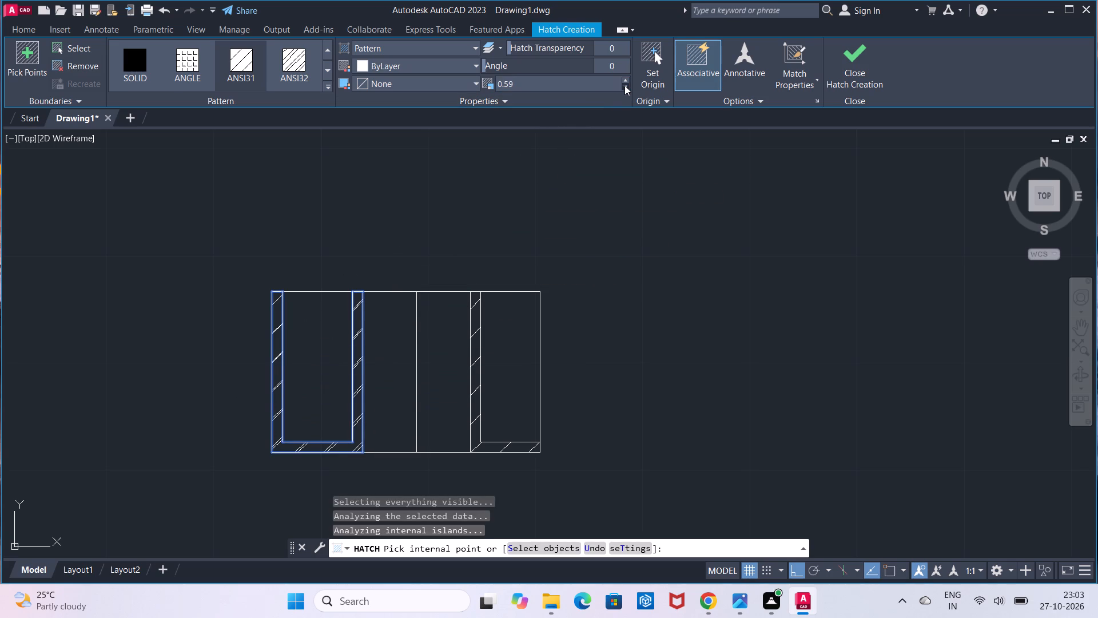
pyautogui.tripleClick(624, 85)
pyautogui.click(624, 85)
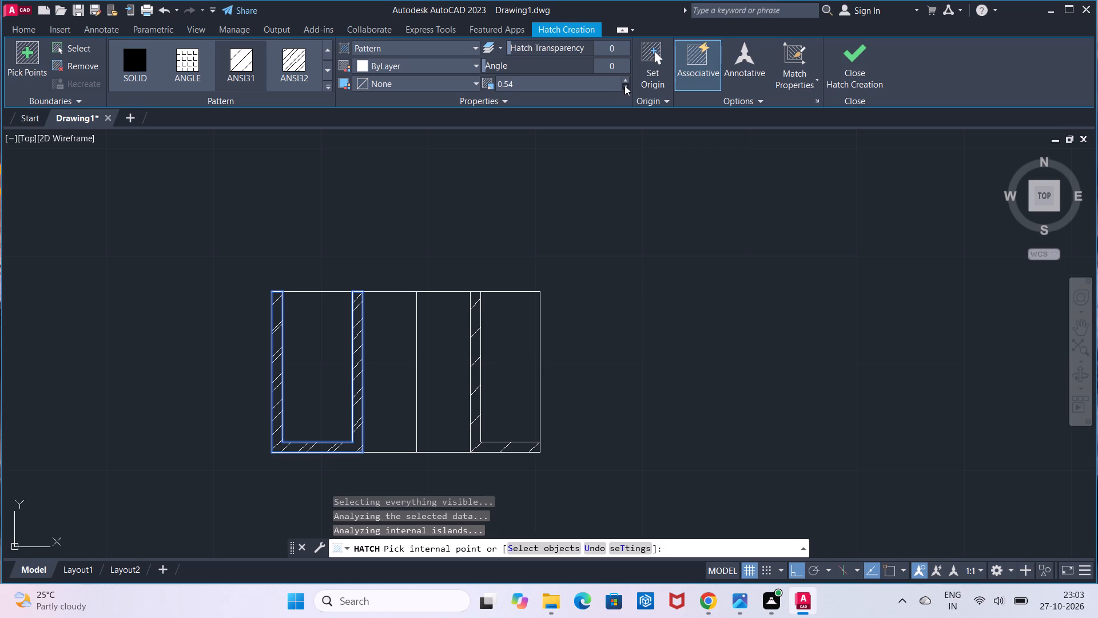
pyautogui.click(624, 85)
pyautogui.click(624, 85)
pyautogui.click(478, 347)
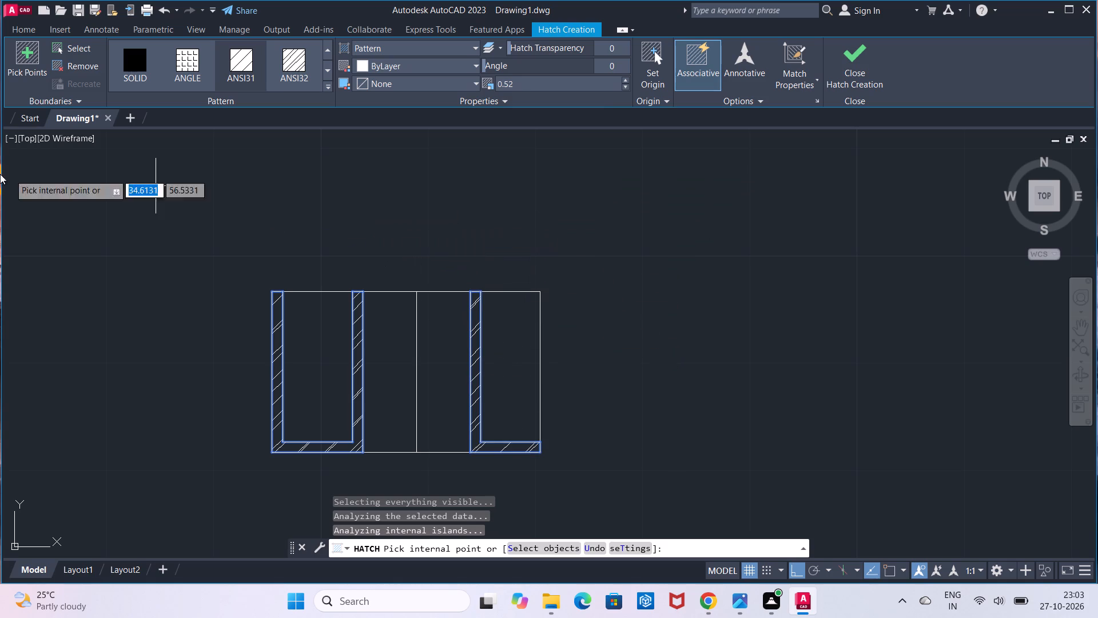
pyautogui.click(842, 85)
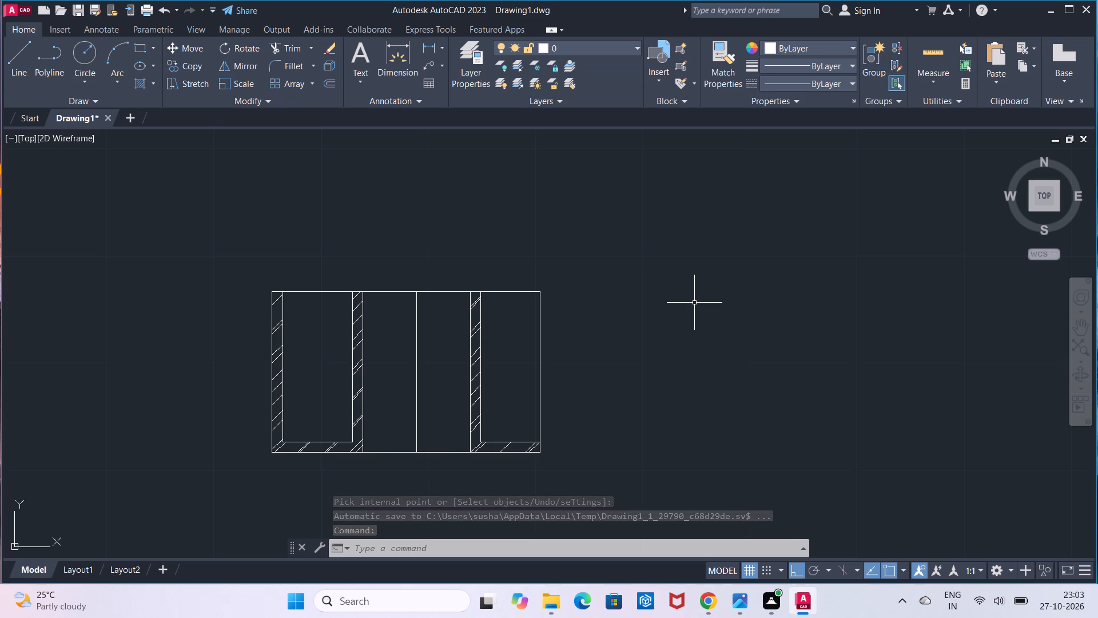
# Draw a closed 15 by 30 rectangle with lines about 30 units right of the plan view, aligned with its top edge.
pyautogui.scroll(-1, 694, 303)
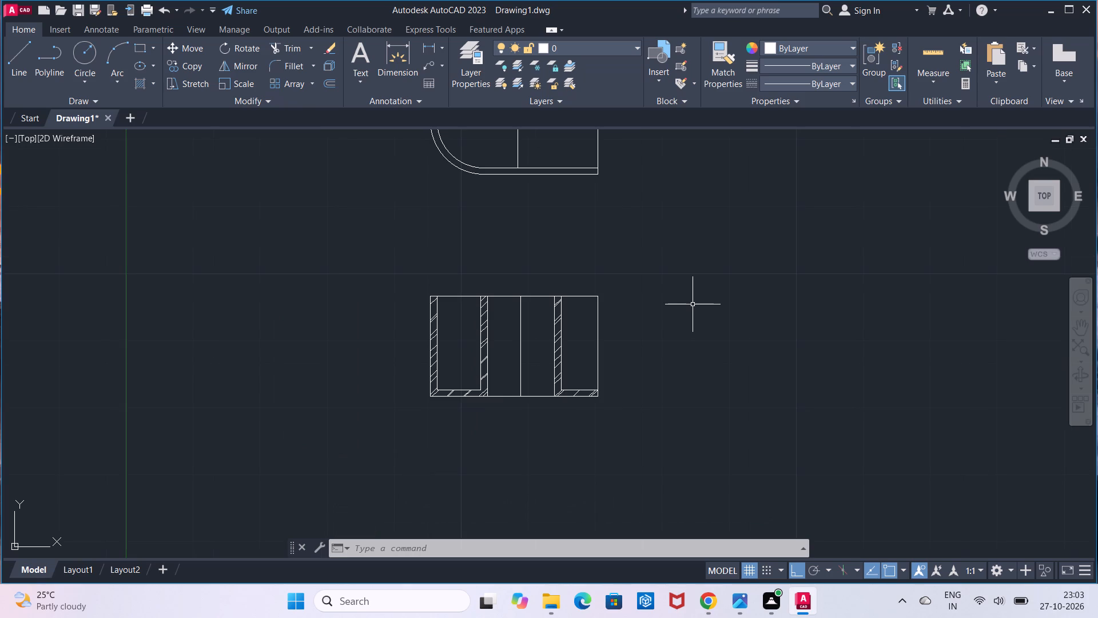
pyautogui.moveTo(671, 265); pyautogui.dragTo(671, 265, button='middle')
pyautogui.moveTo(671, 265); pyautogui.dragTo(433, 419, button='middle')
pyautogui.middleClick(433, 419)
pyautogui.scroll(-1, 433, 419)
pyautogui.scroll(1, 433, 419)
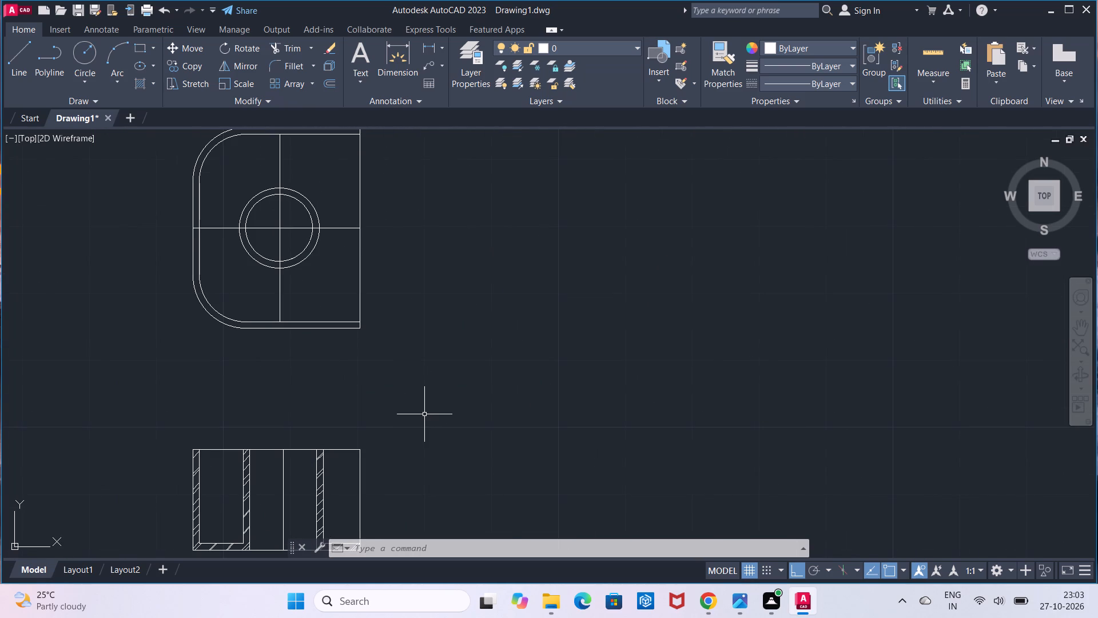
pyautogui.scroll(-1, 392, 352)
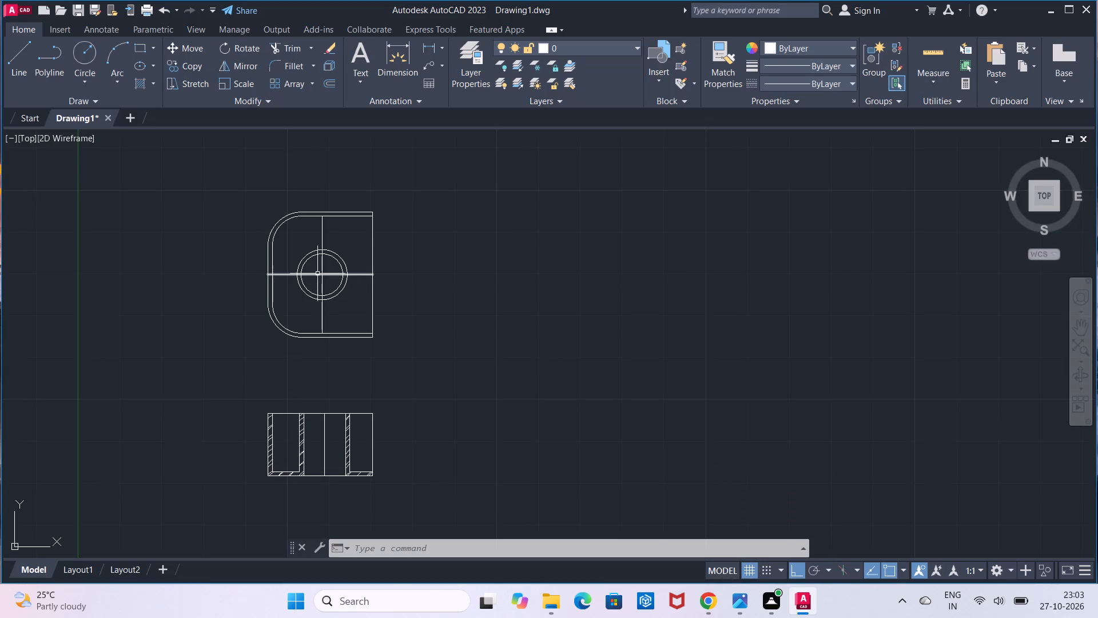
pyautogui.click(24, 58)
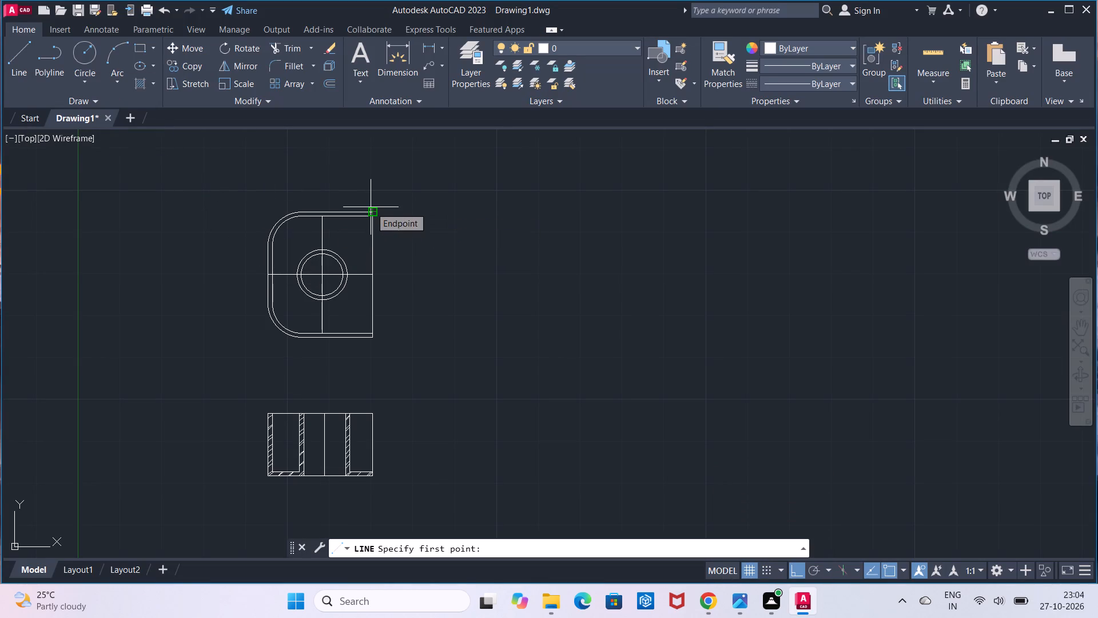
pyautogui.click(496, 215)
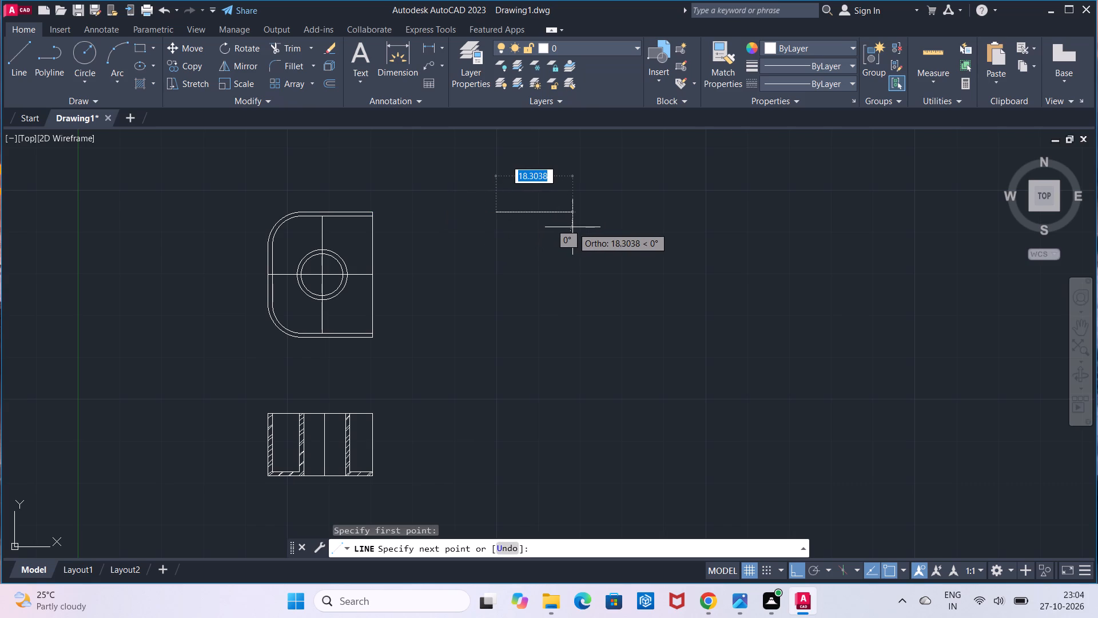
pyautogui.write('15')
pyautogui.press('Return')
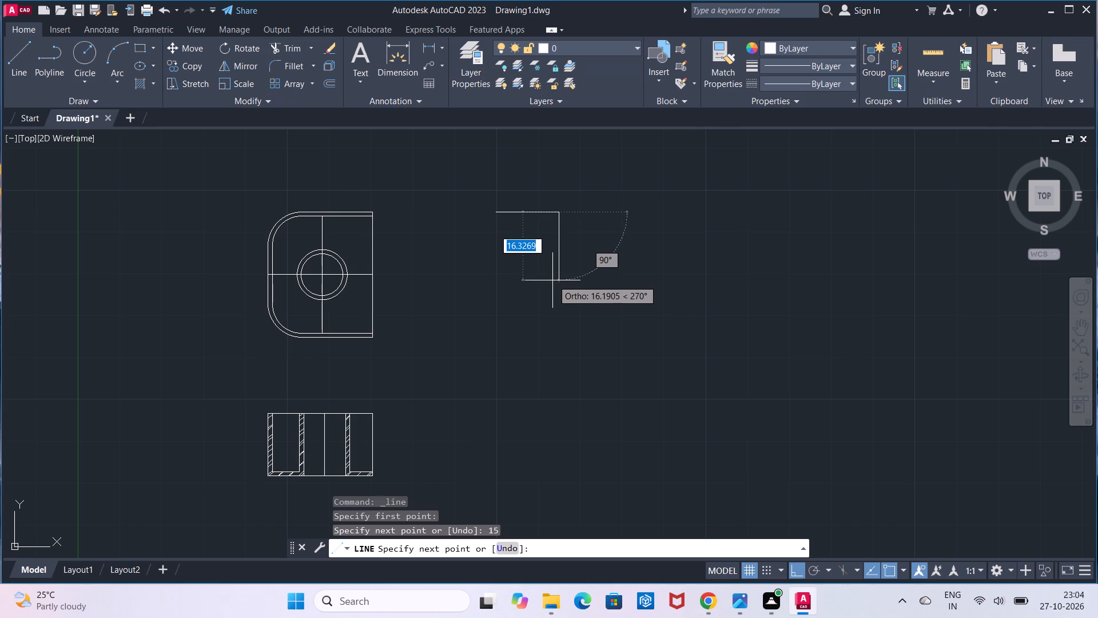
pyautogui.write('30')
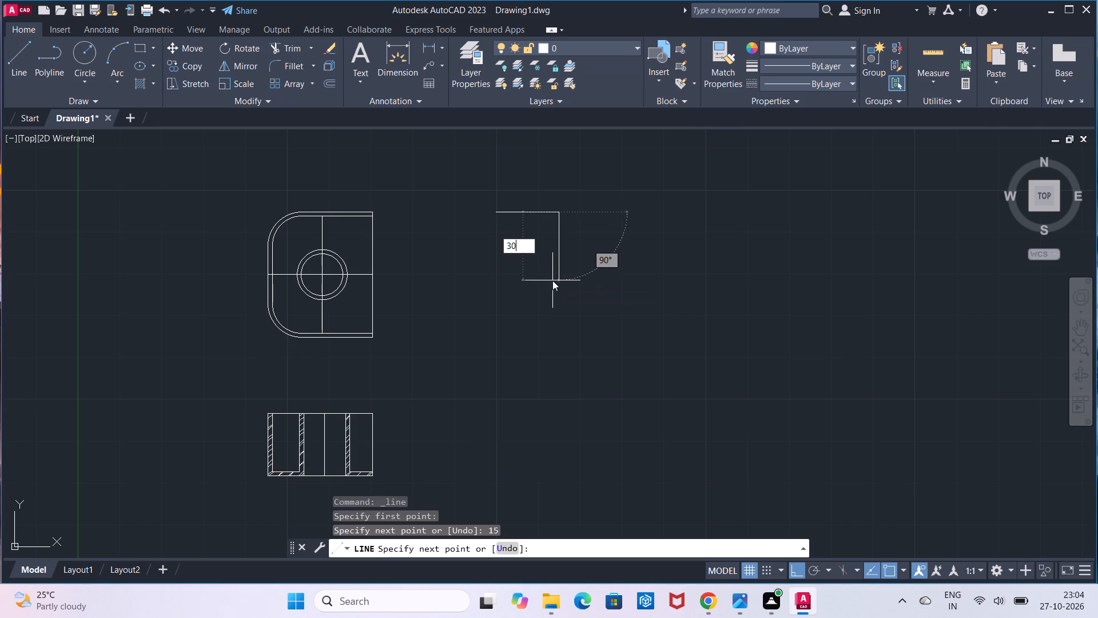
pyautogui.press('Return')
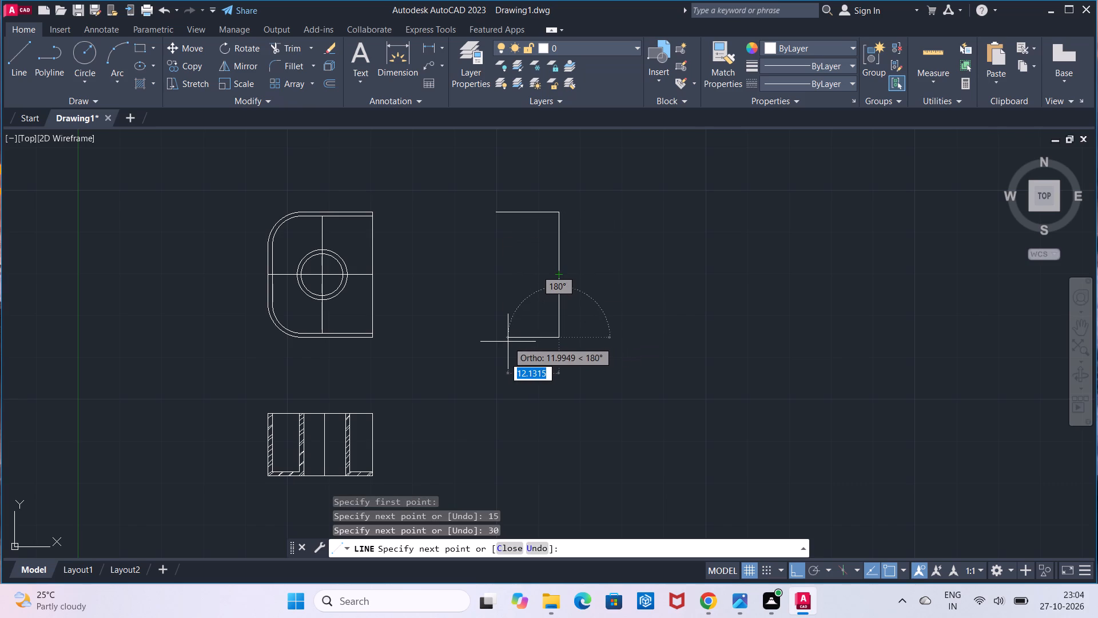
pyautogui.write('15')
pyautogui.press('Return')
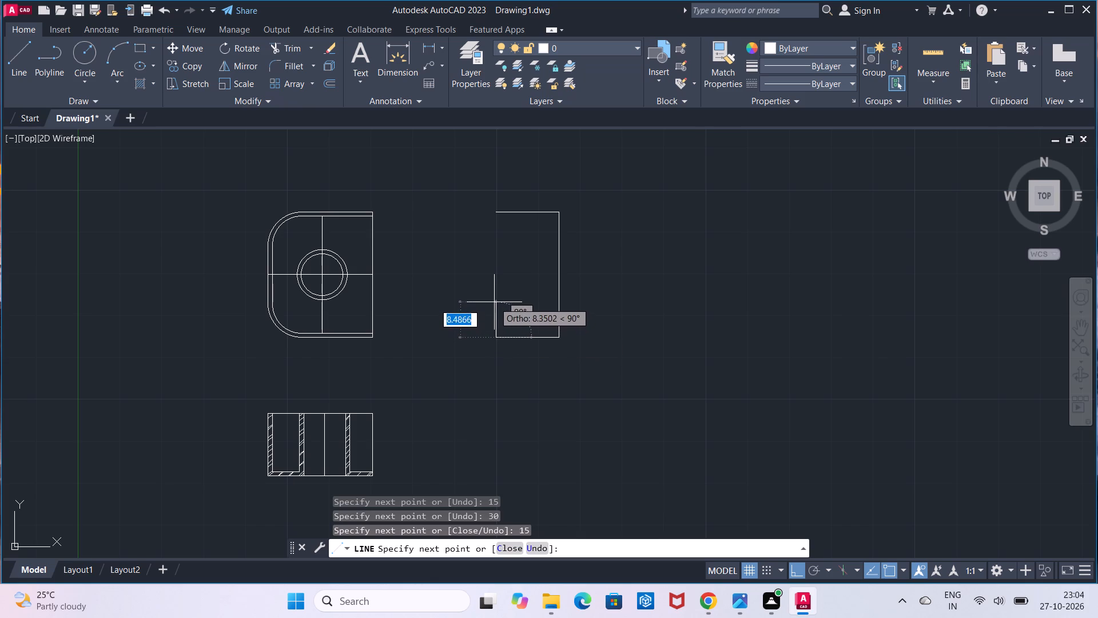
pyautogui.click(495, 215)
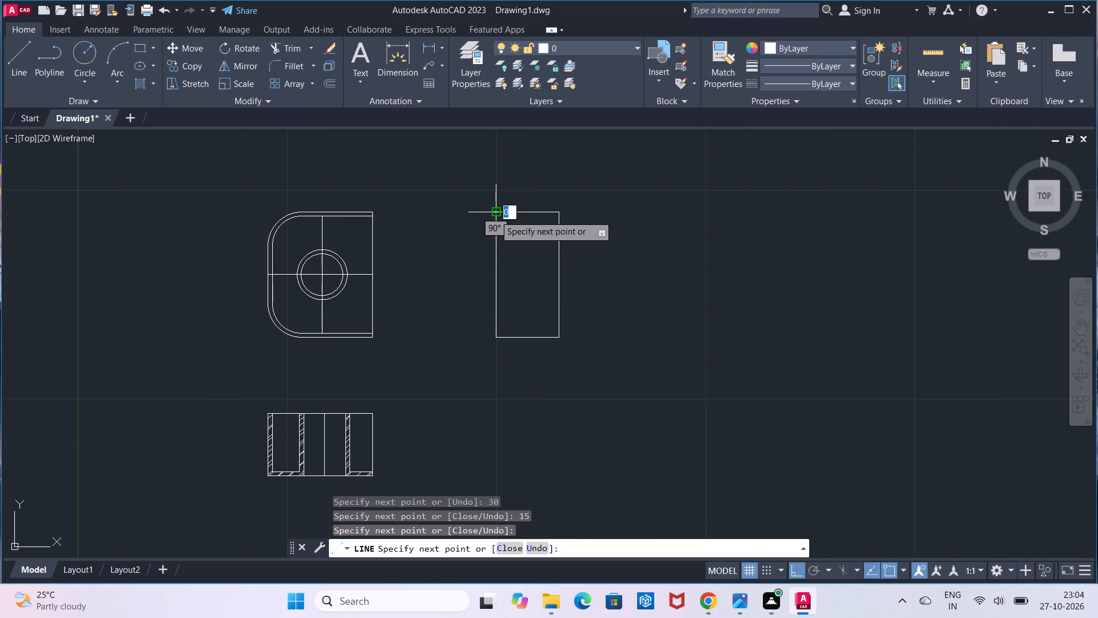
pyautogui.press('Escape')
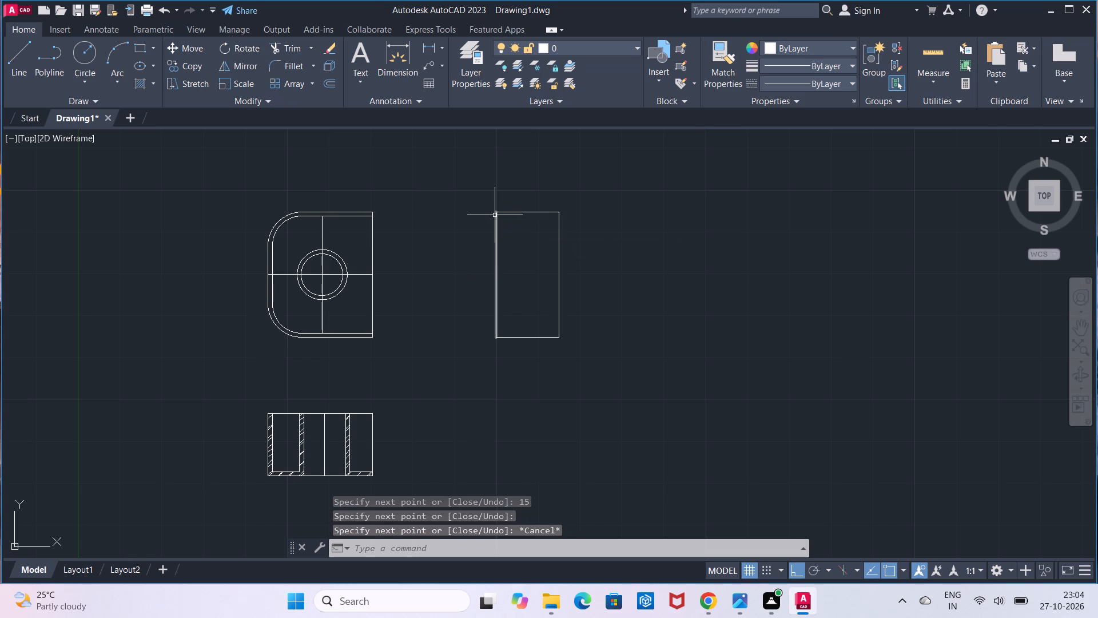
pyautogui.scroll(1, 458, 231)
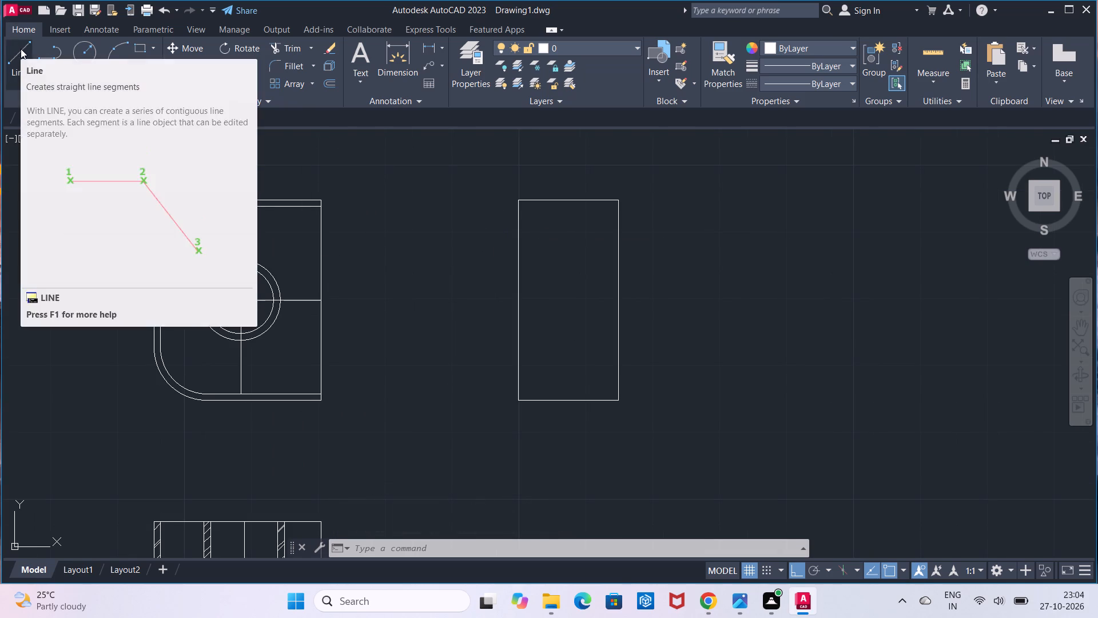
# Draw horizontal projection lines from the top quadrants of the plan view's outer and inner circles to the side view's right edge.
pyautogui.click(21, 49)
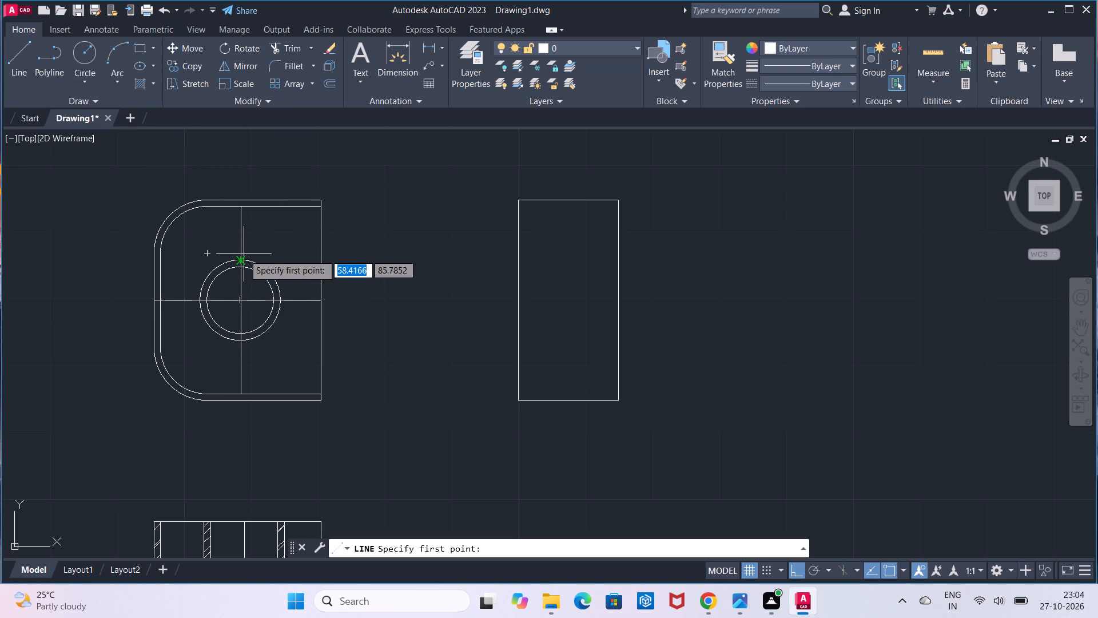
pyautogui.click(243, 257)
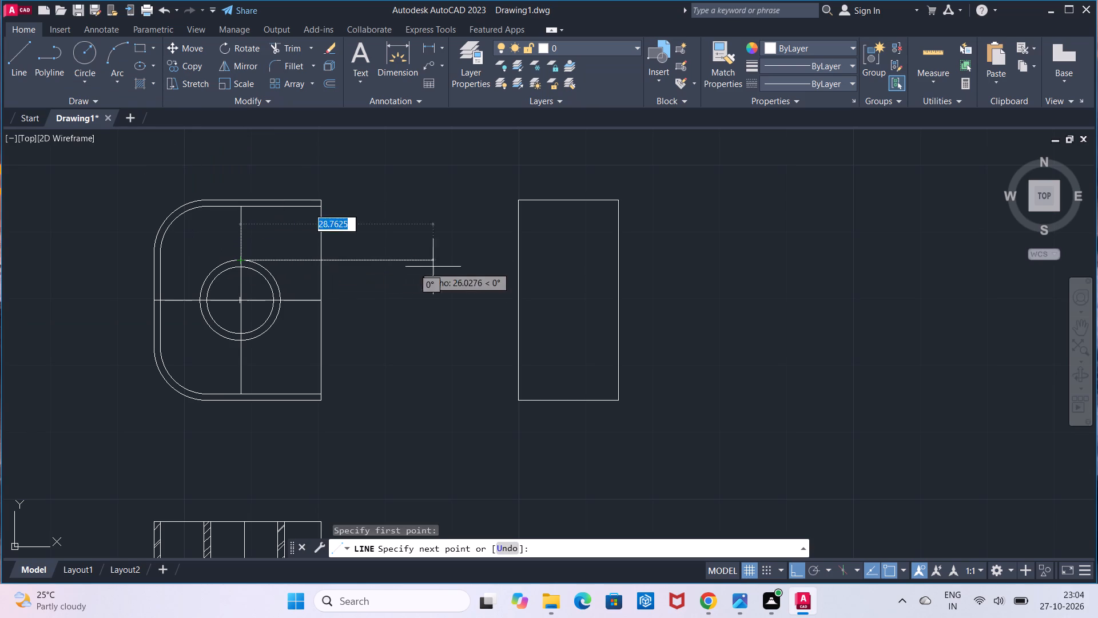
pyautogui.click(618, 257)
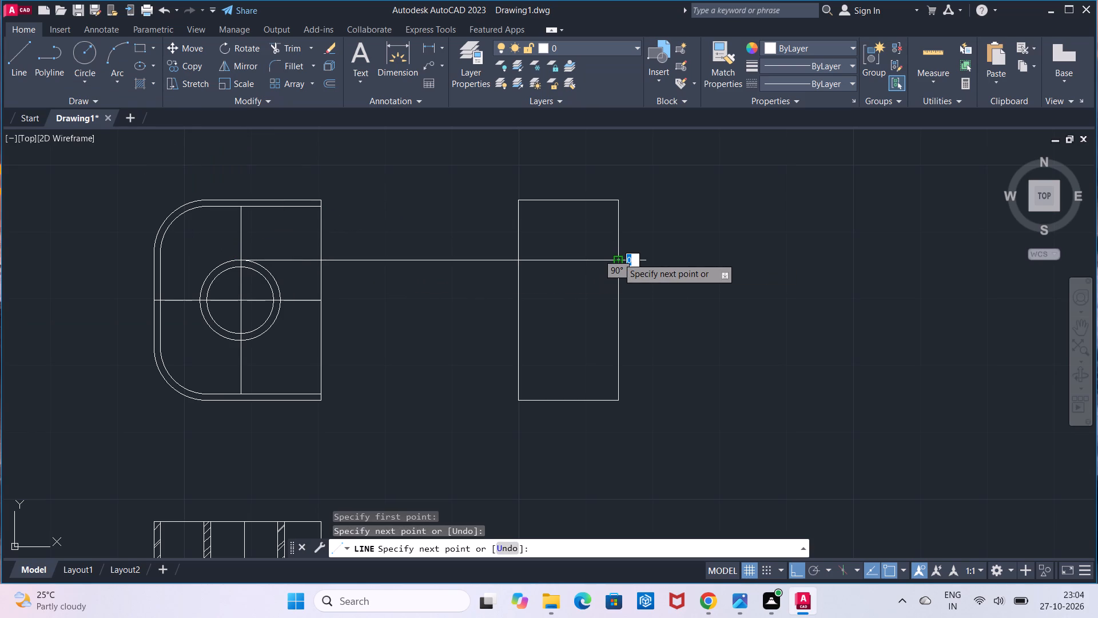
pyautogui.press('Escape')
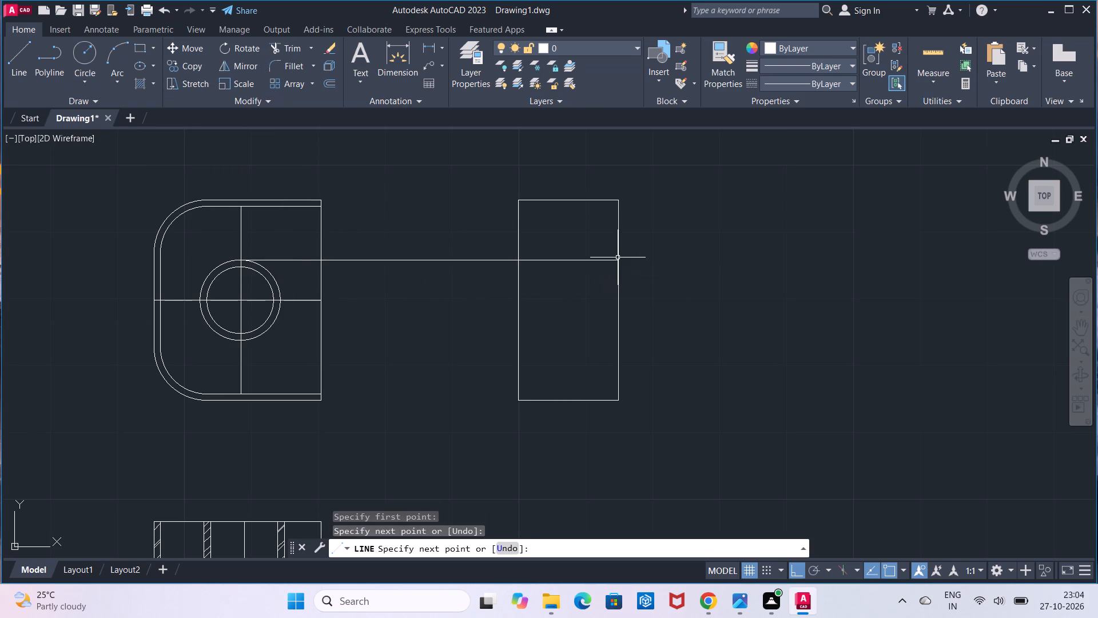
pyautogui.click(30, 75)
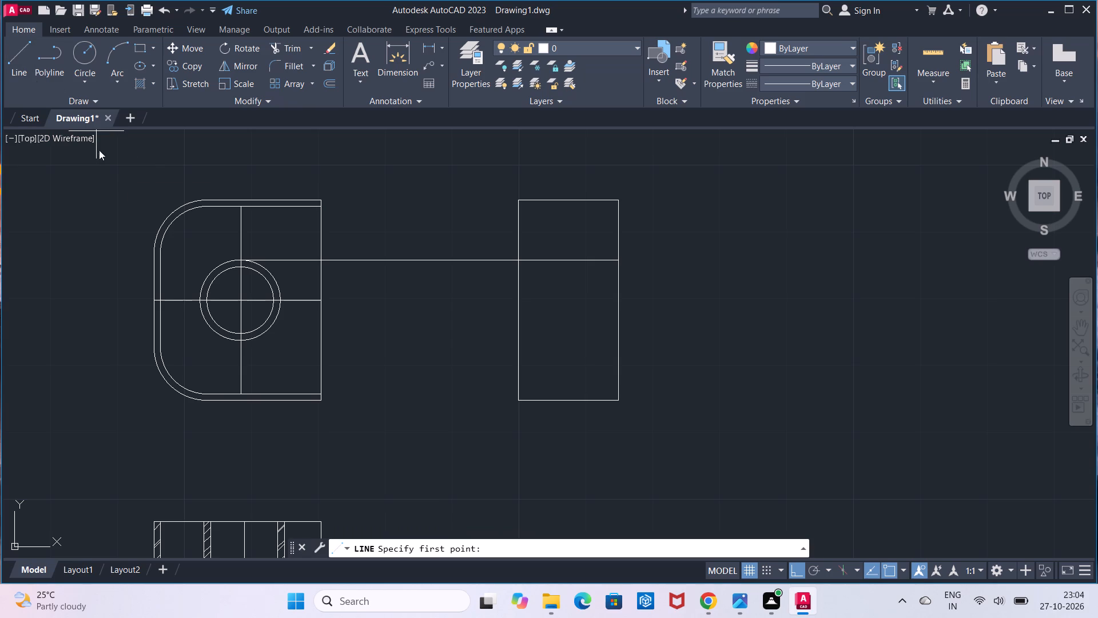
pyautogui.click(236, 268)
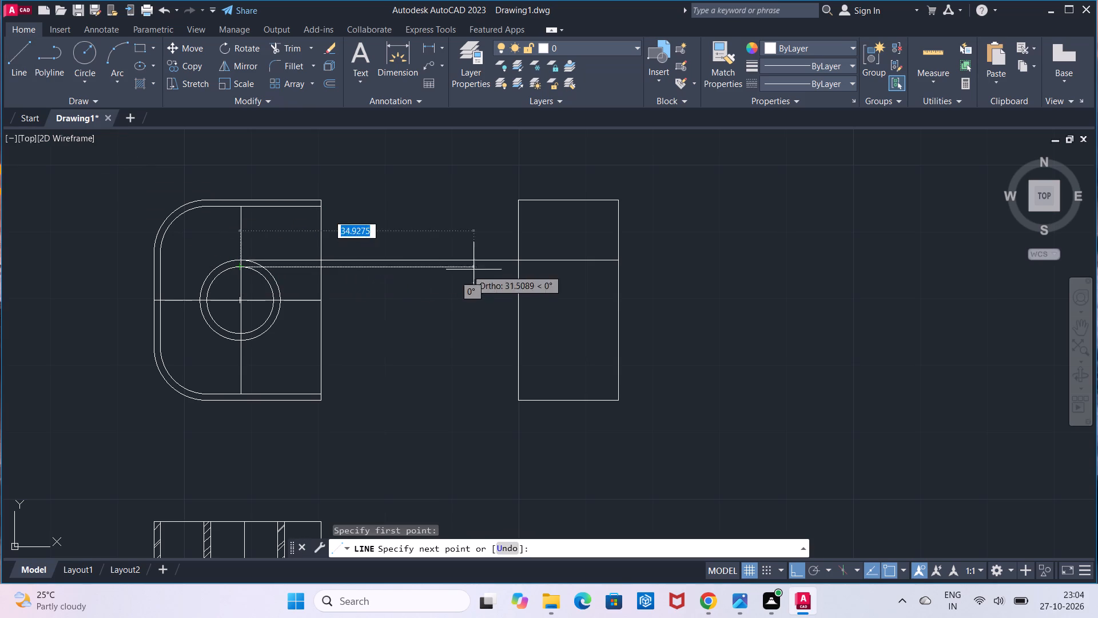
pyautogui.click(615, 269)
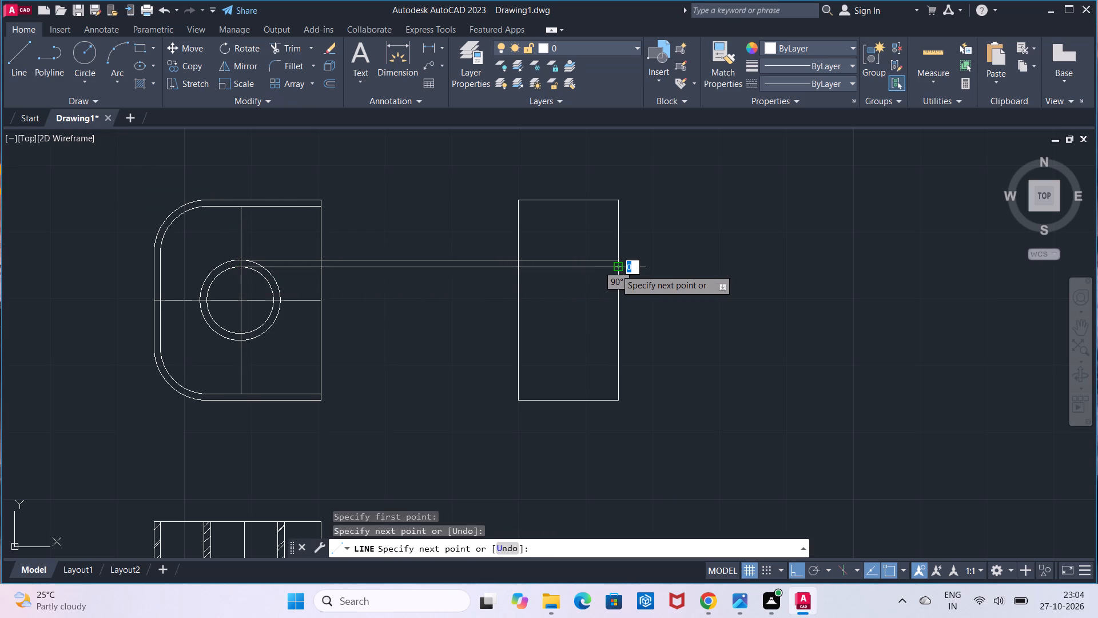
pyautogui.press('Escape')
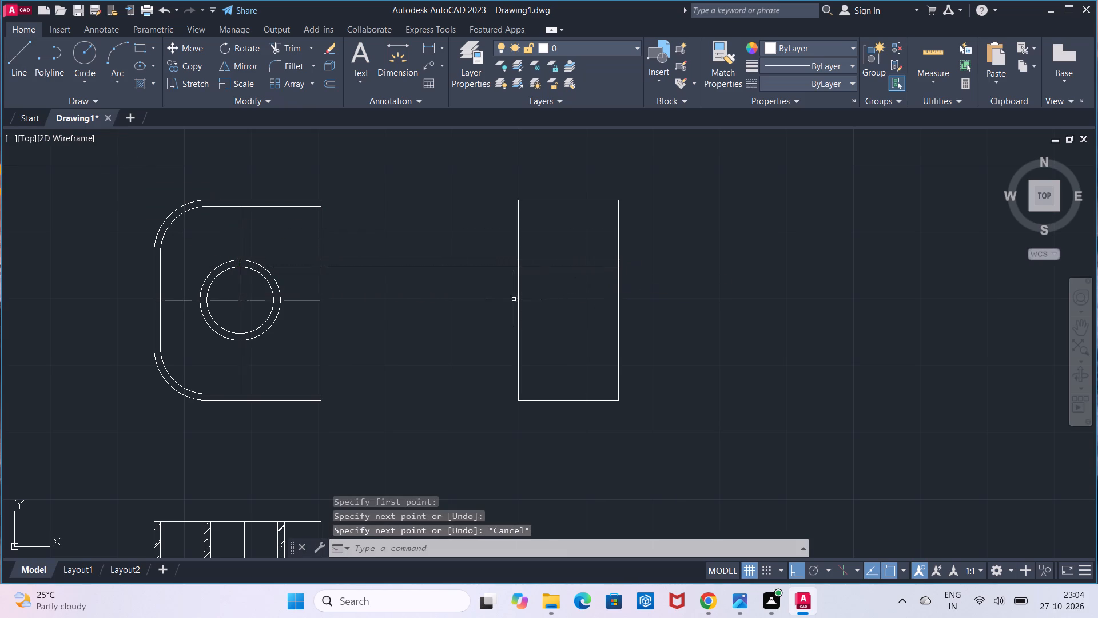
# Draw horizontal projection lines from the bottom quadrants of the inner and outer circles to the side view's right edge.
pyautogui.click(25, 68)
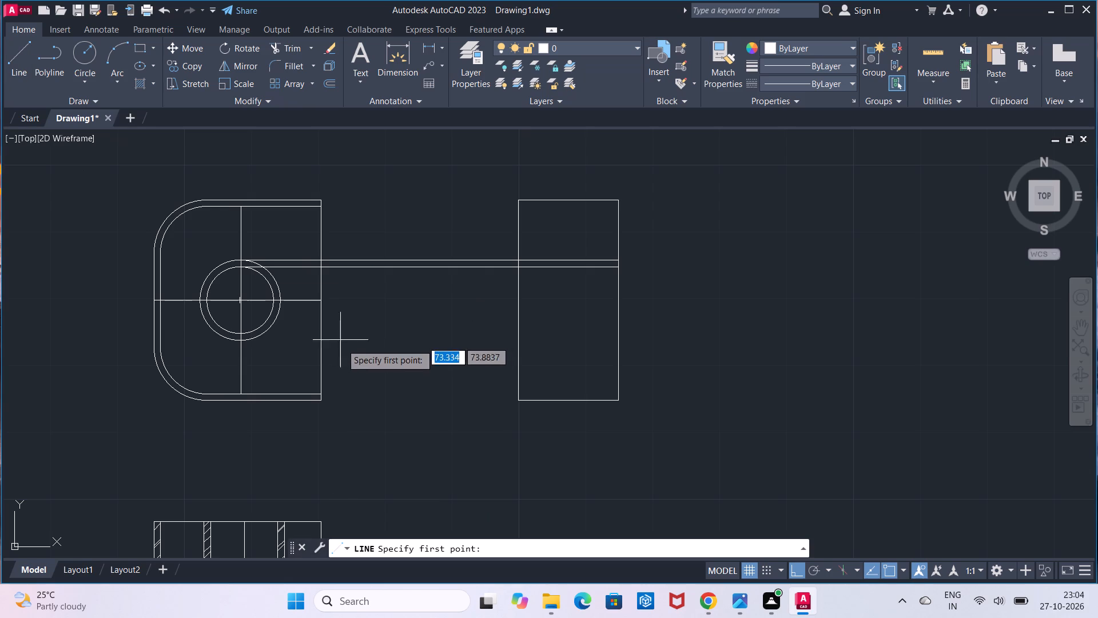
pyautogui.click(241, 330)
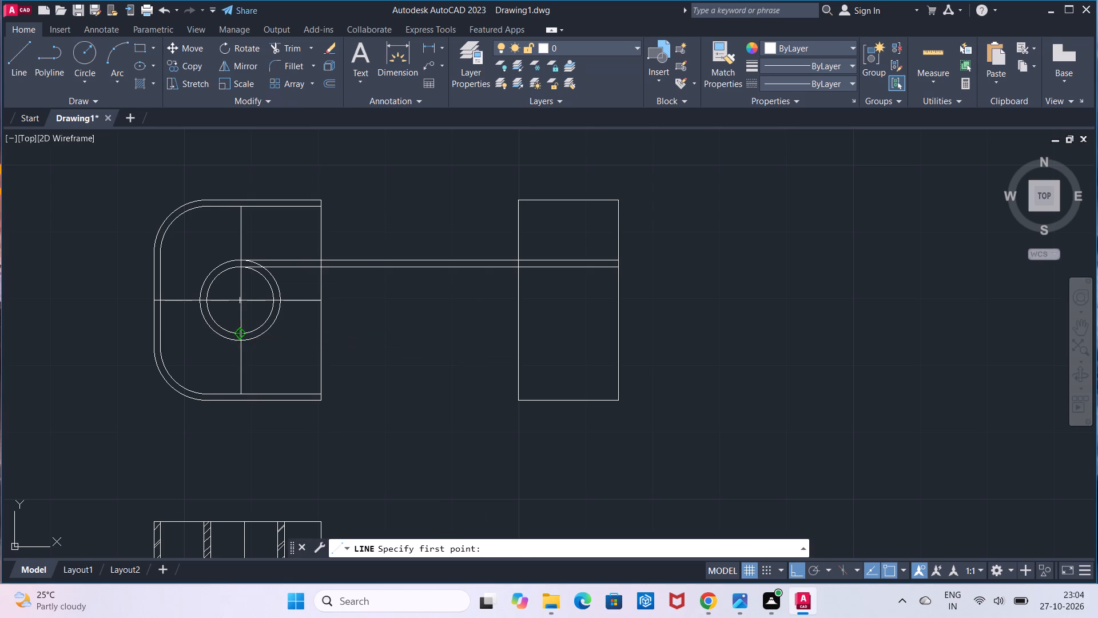
pyautogui.click(619, 331)
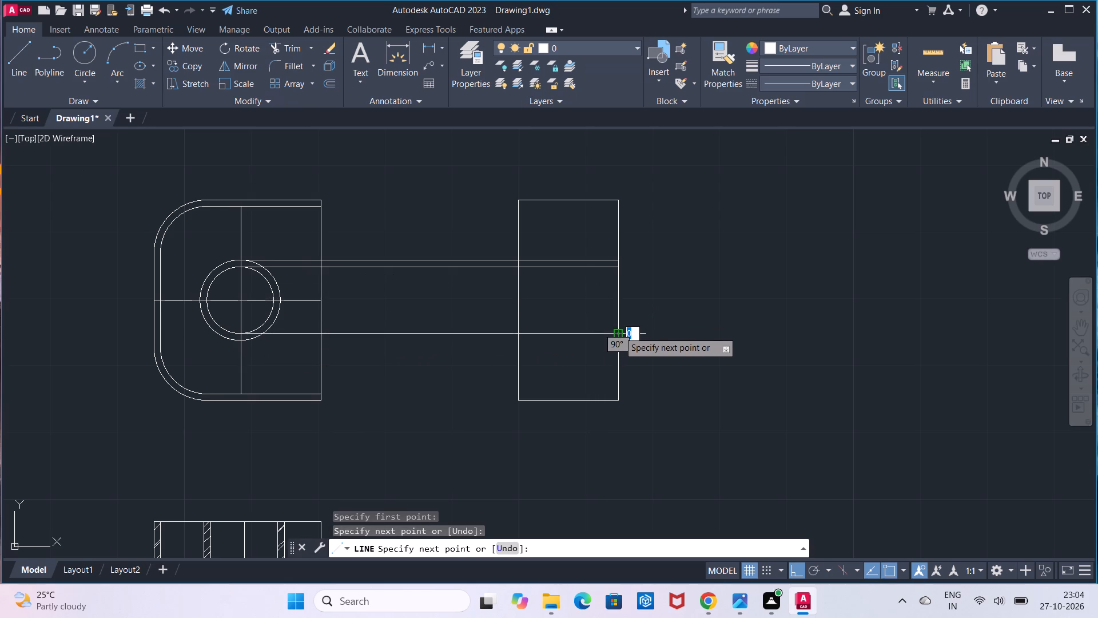
pyautogui.press('Escape')
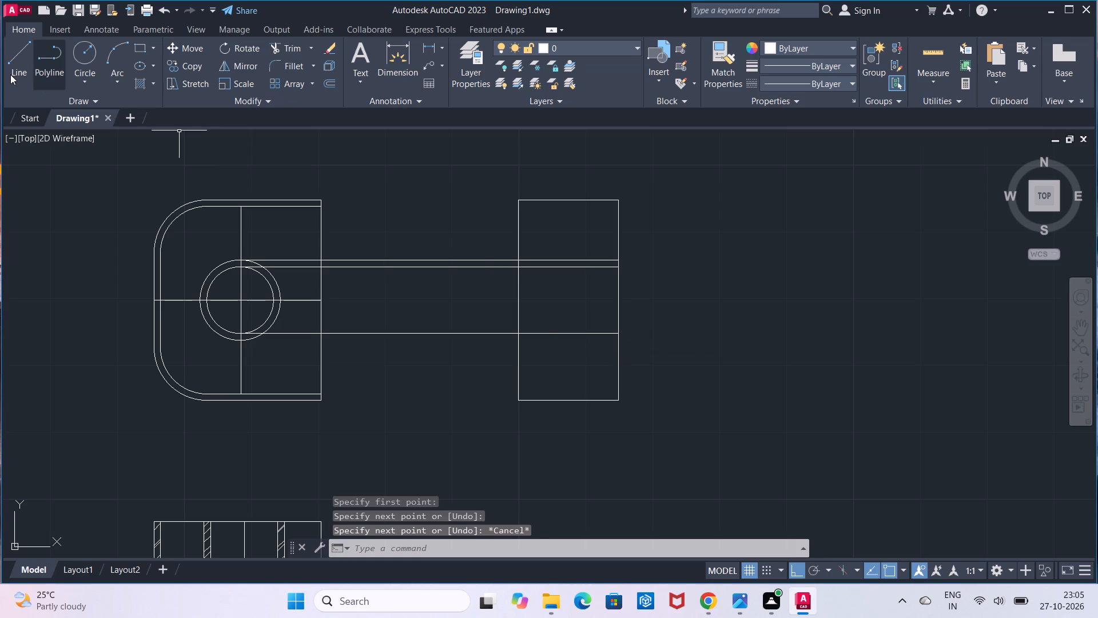
pyautogui.click(10, 74)
pyautogui.click(240, 341)
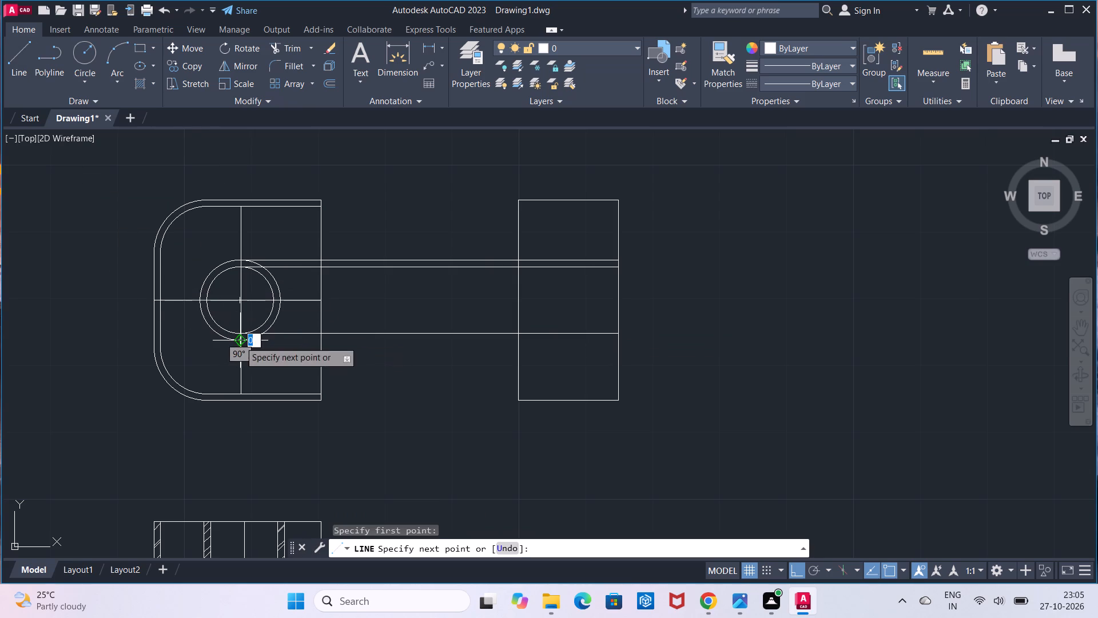
pyautogui.click(619, 343)
pyautogui.press('Escape')
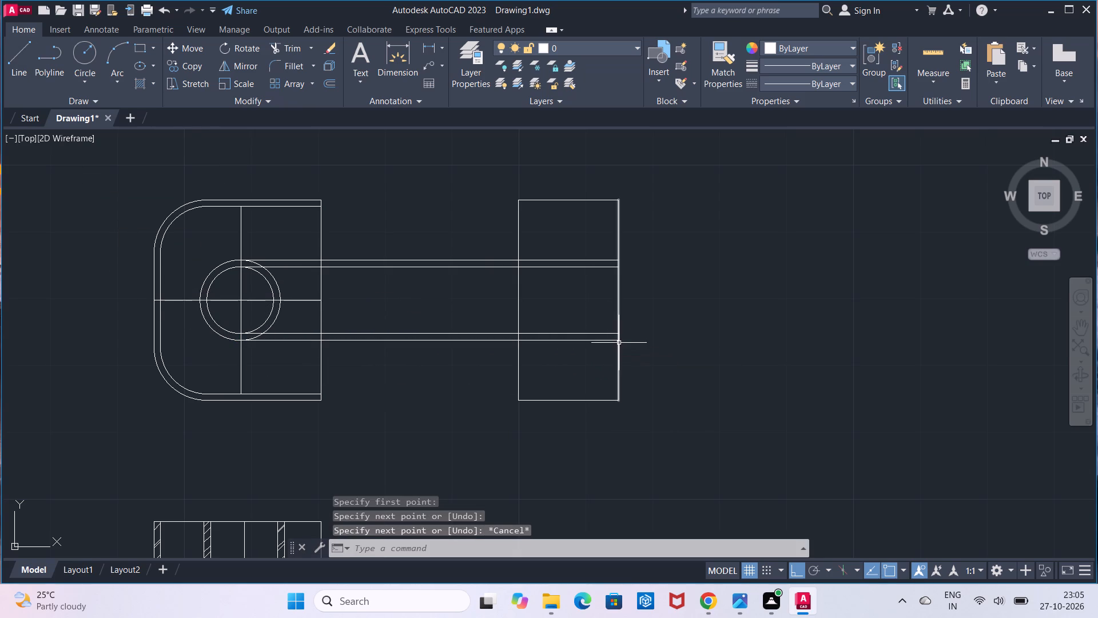
# Trim the four projection lines in the gap between the plan view and the side view.
pyautogui.click(291, 53)
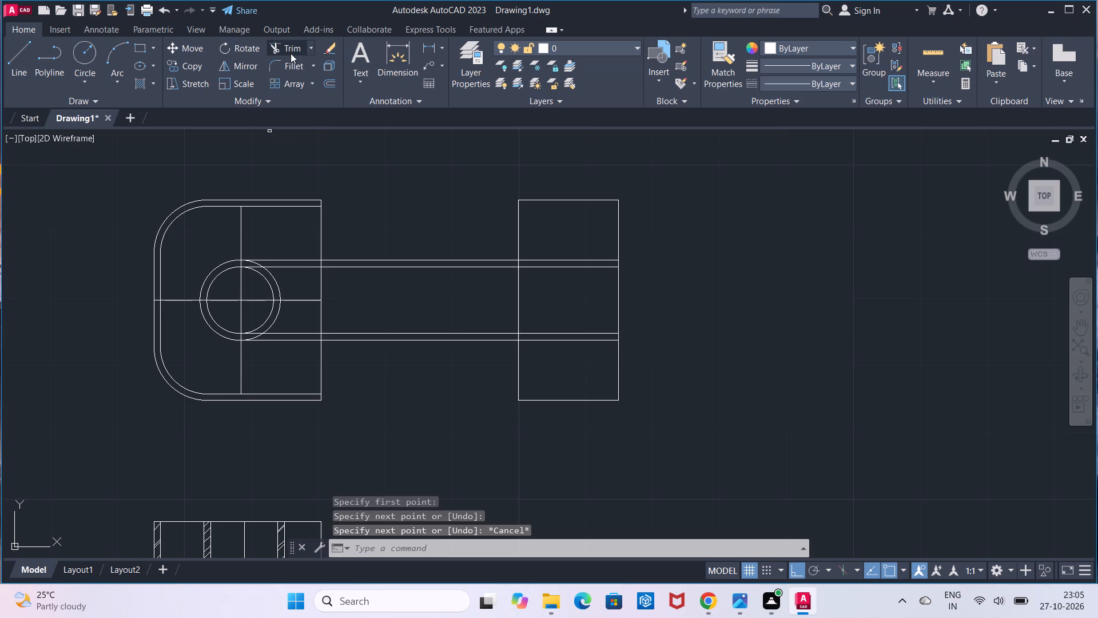
pyautogui.moveTo(376, 146); pyautogui.dragTo(374, 394)
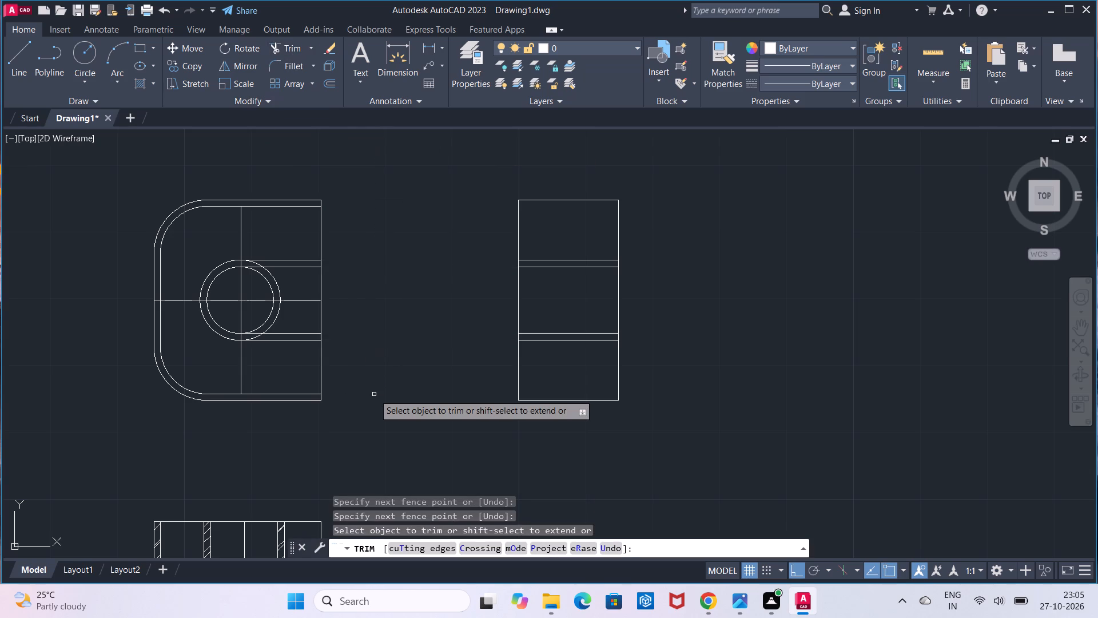
pyautogui.press('Escape')
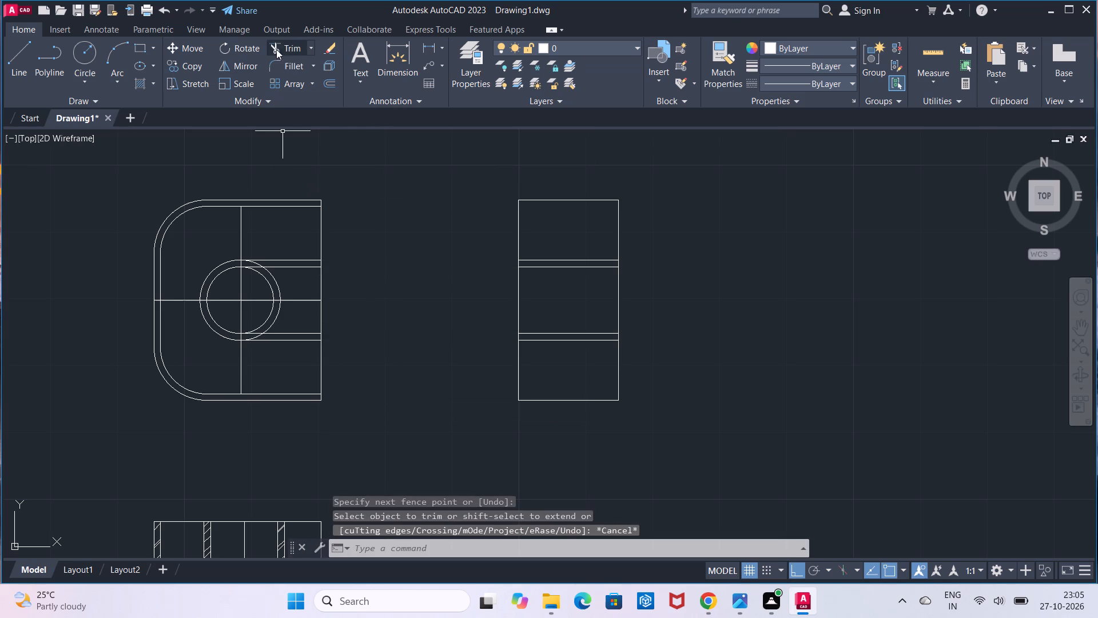
# Erase the four leftover projection line pieces between the circles and the plan view's right edge.
pyautogui.click(327, 51)
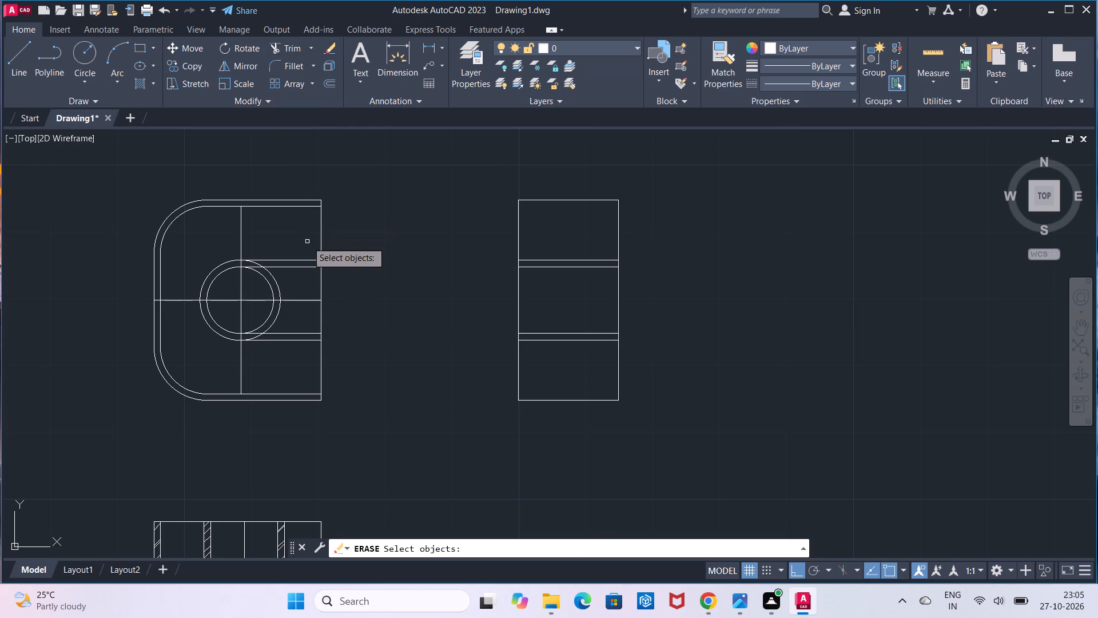
pyautogui.moveTo(303, 246); pyautogui.dragTo(299, 271)
pyautogui.click(299, 271)
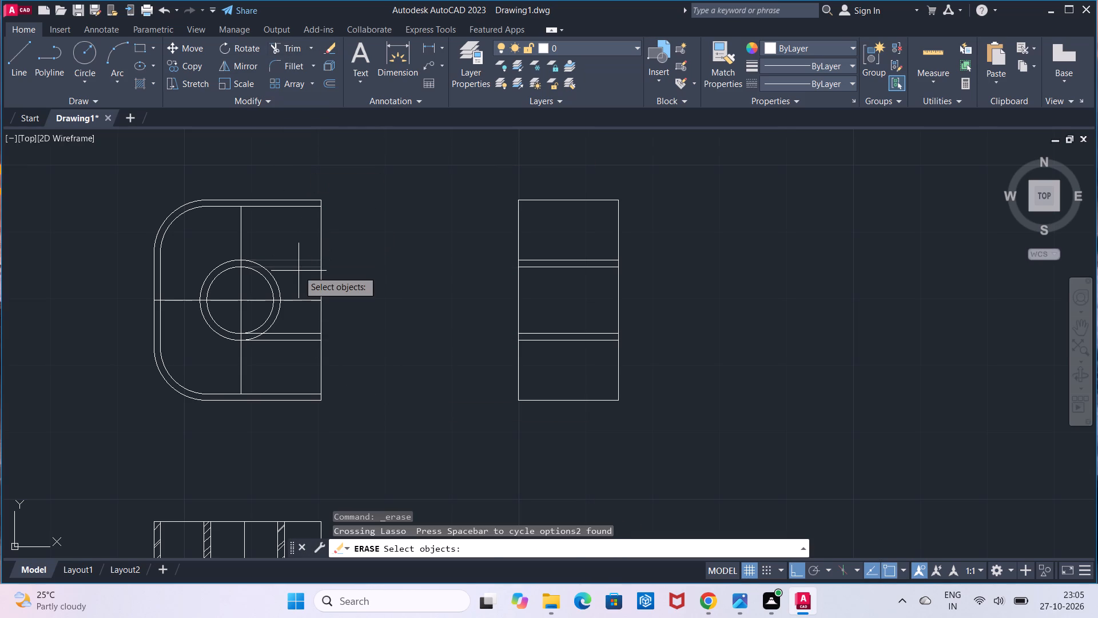
pyautogui.press('Return')
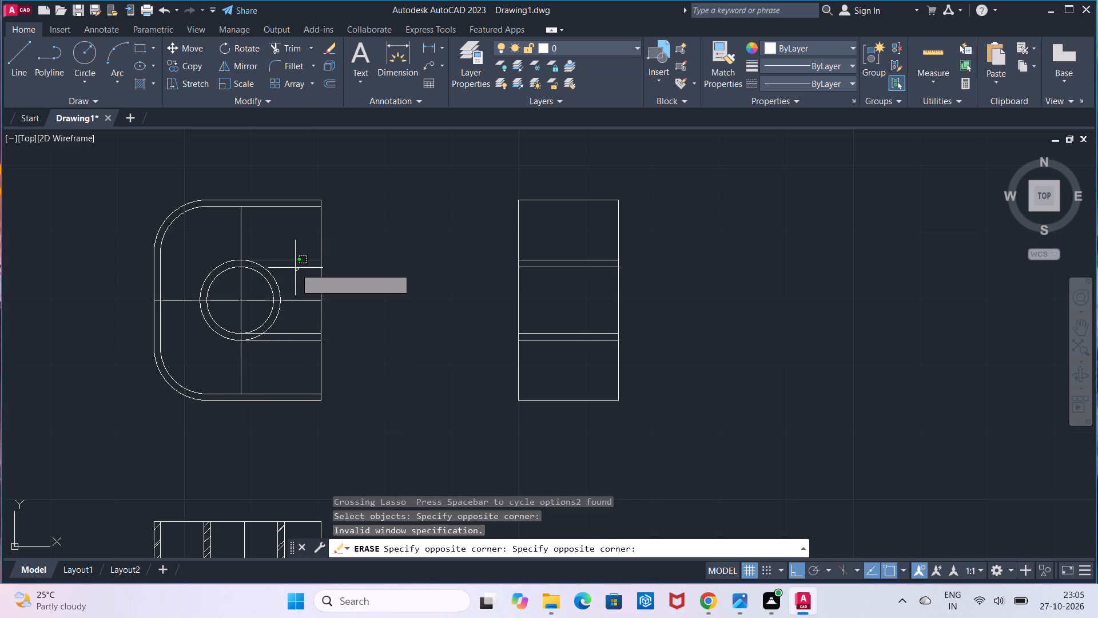
pyautogui.click(295, 266)
pyautogui.press('Return')
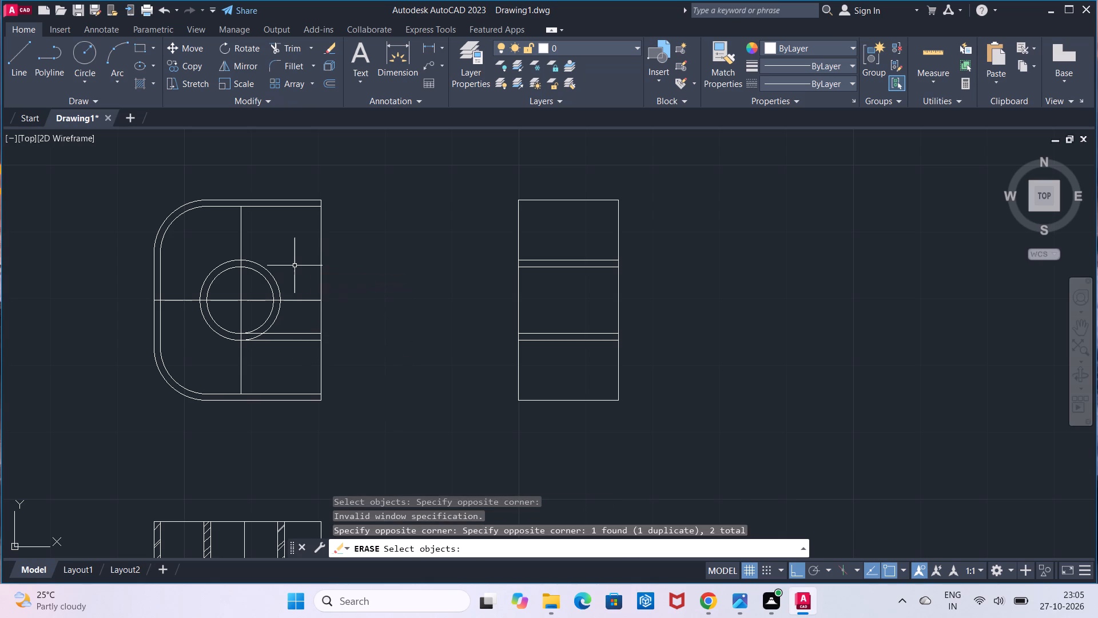
pyautogui.click(325, 53)
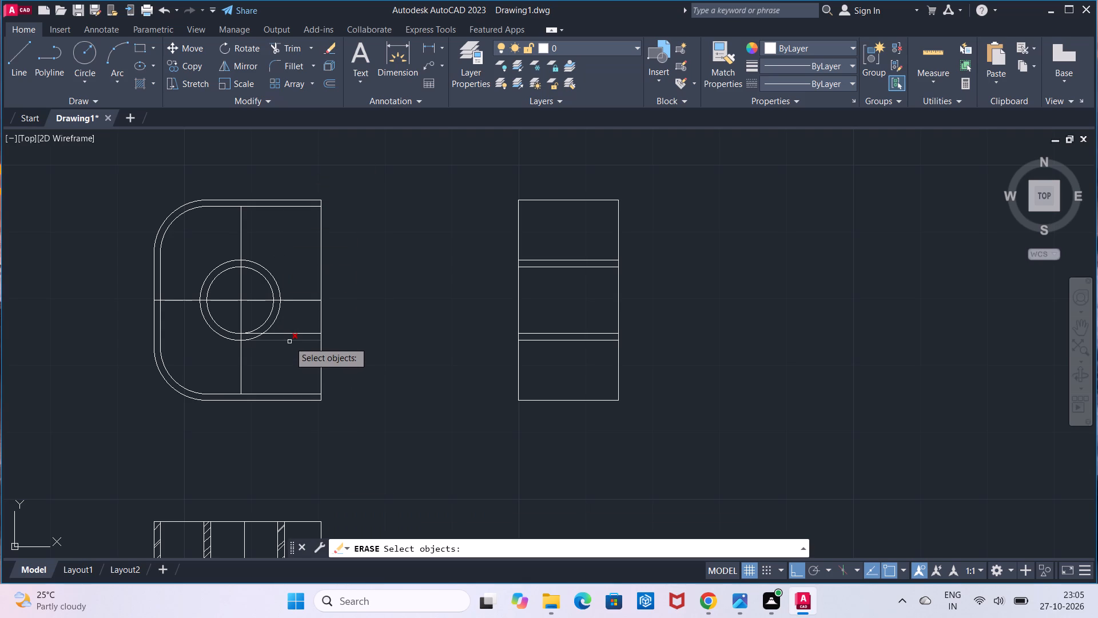
pyautogui.click(289, 342)
pyautogui.press('Return')
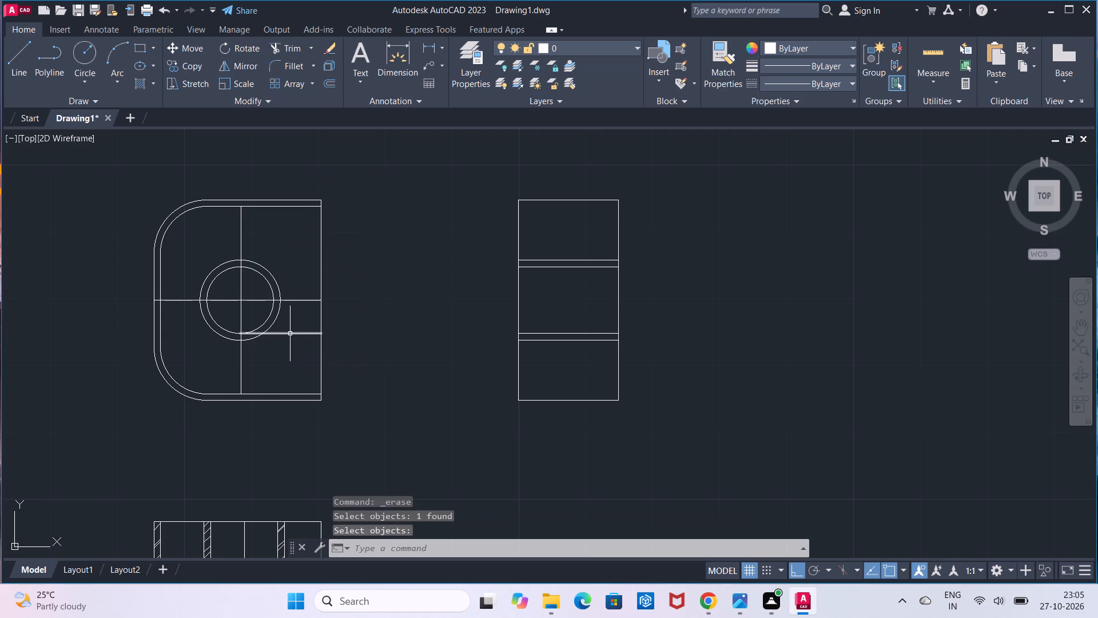
pyautogui.click(291, 333)
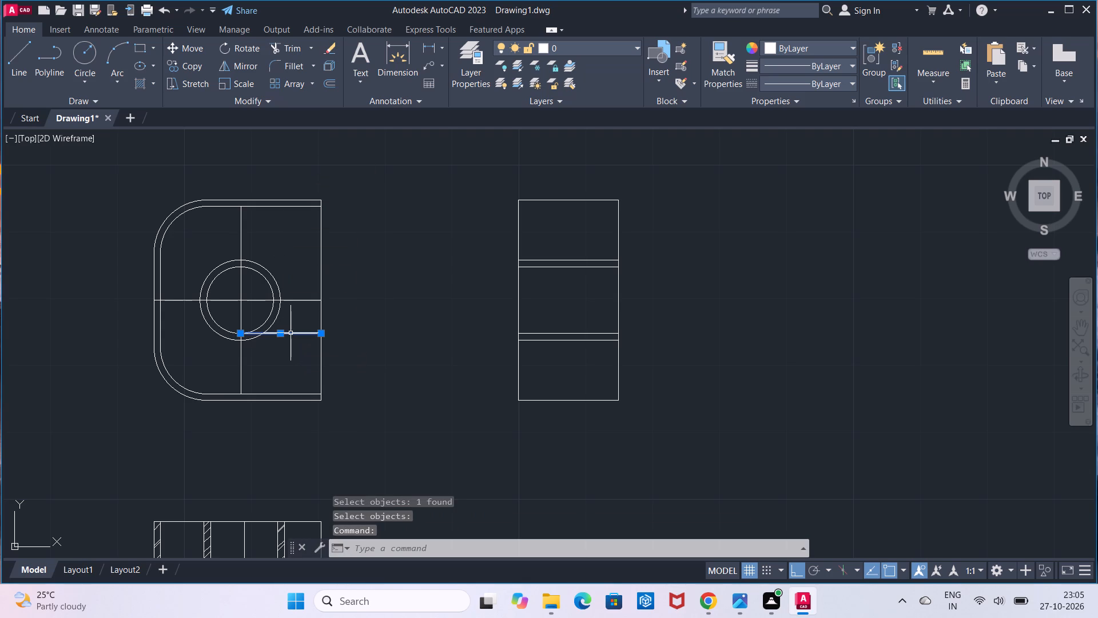
pyautogui.press('Return')
# Offset the side view's top and bottom edges 1 unit inward.
pyautogui.scroll(-2, 291, 333)
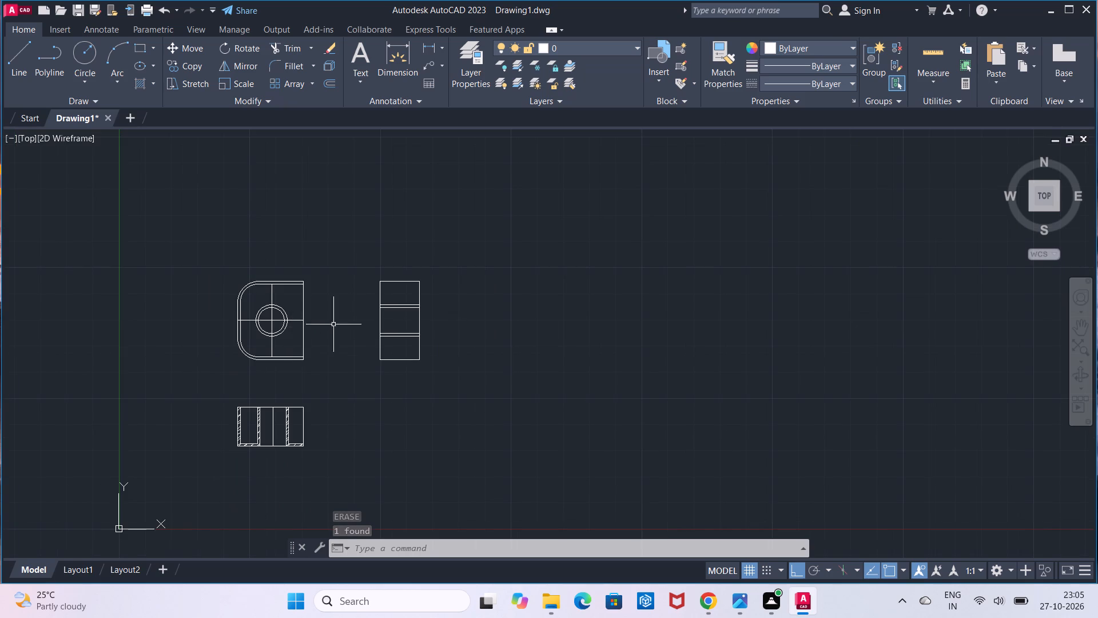
pyautogui.scroll(2, 395, 324)
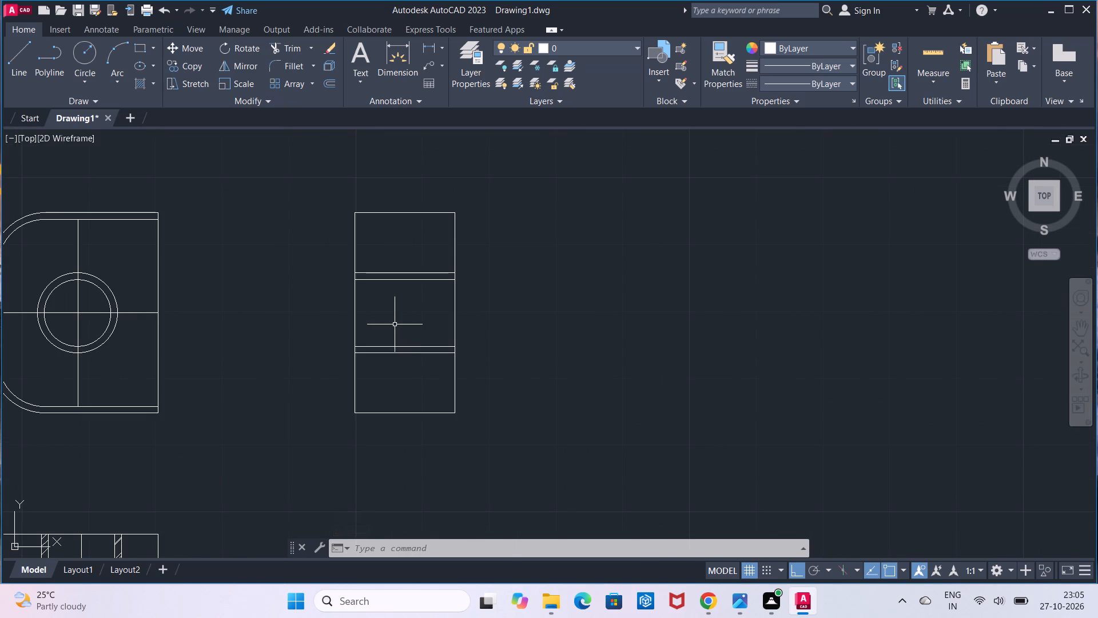
pyautogui.scroll(1, 395, 324)
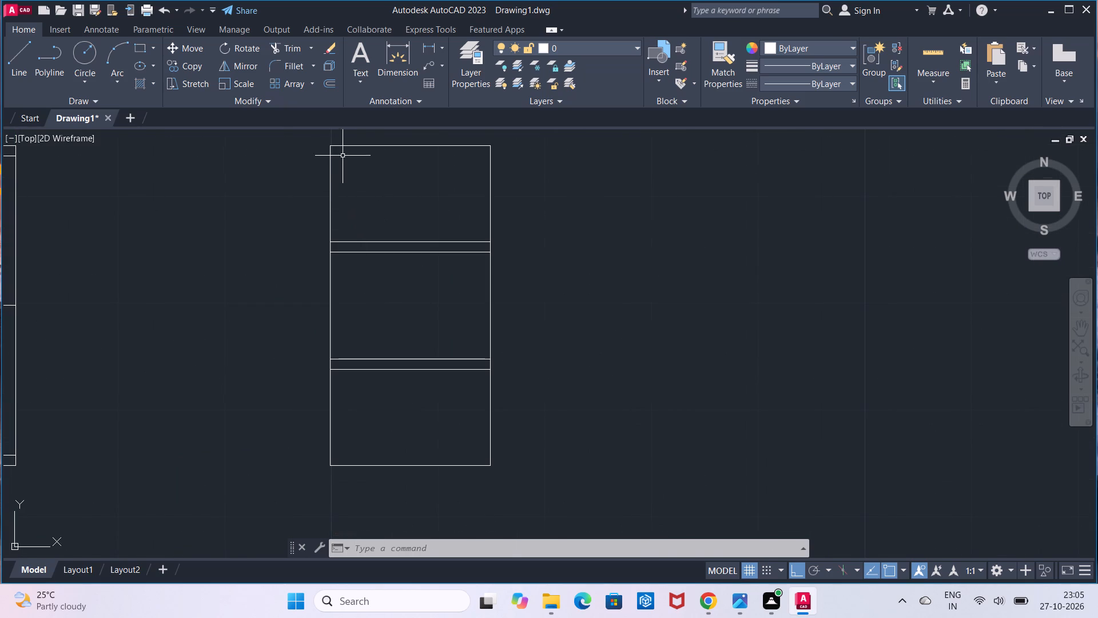
pyautogui.click(335, 85)
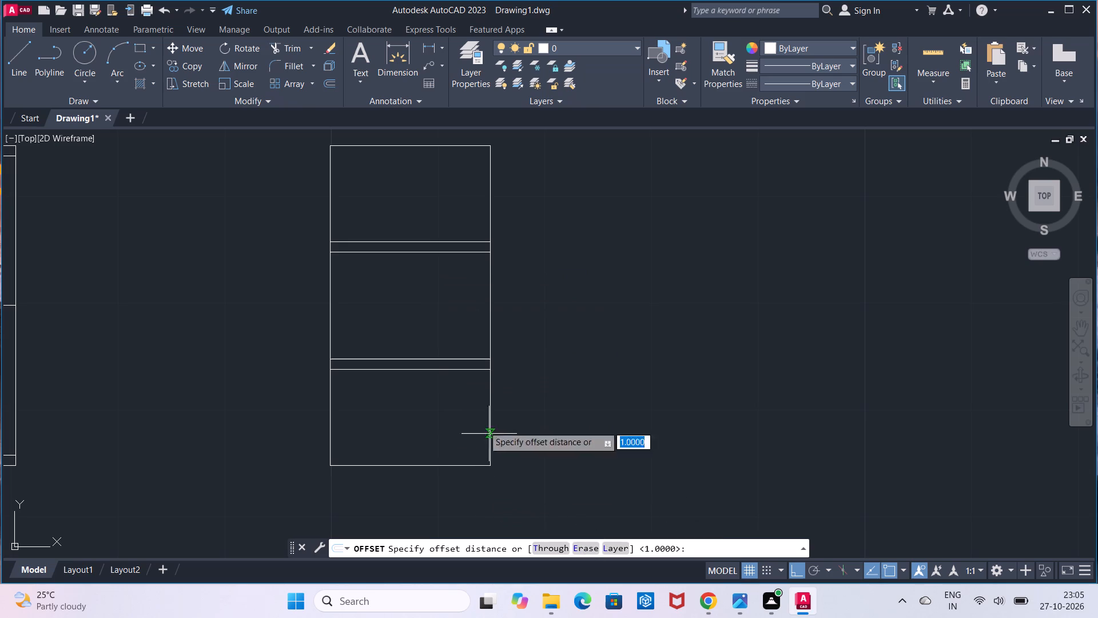
pyautogui.click(417, 151)
pyautogui.press('1')
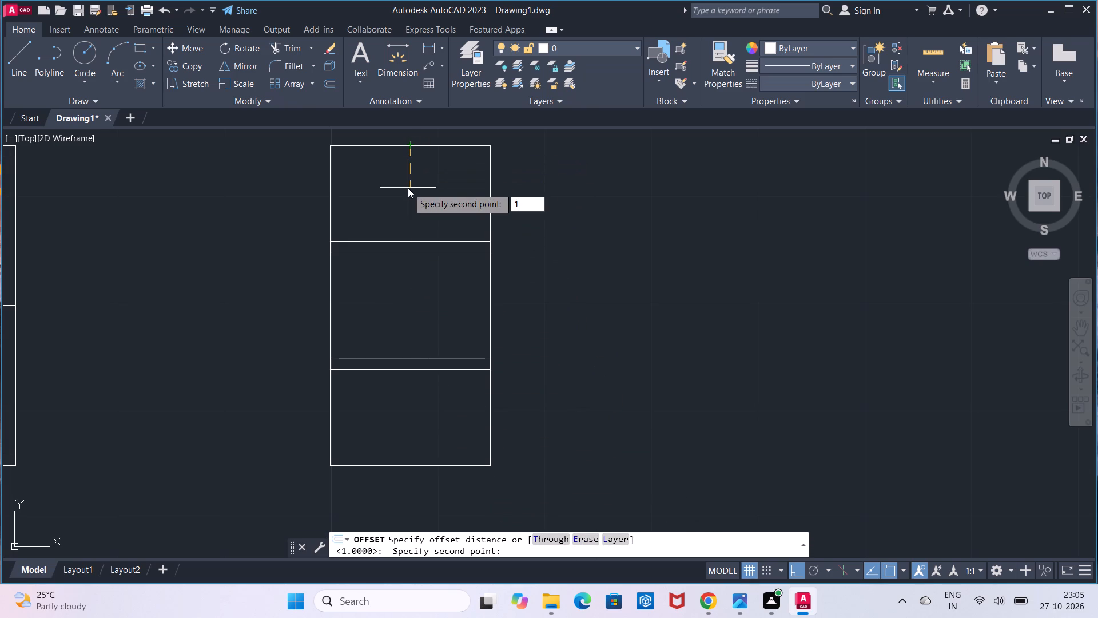
pyautogui.press('Return')
pyautogui.click(399, 145)
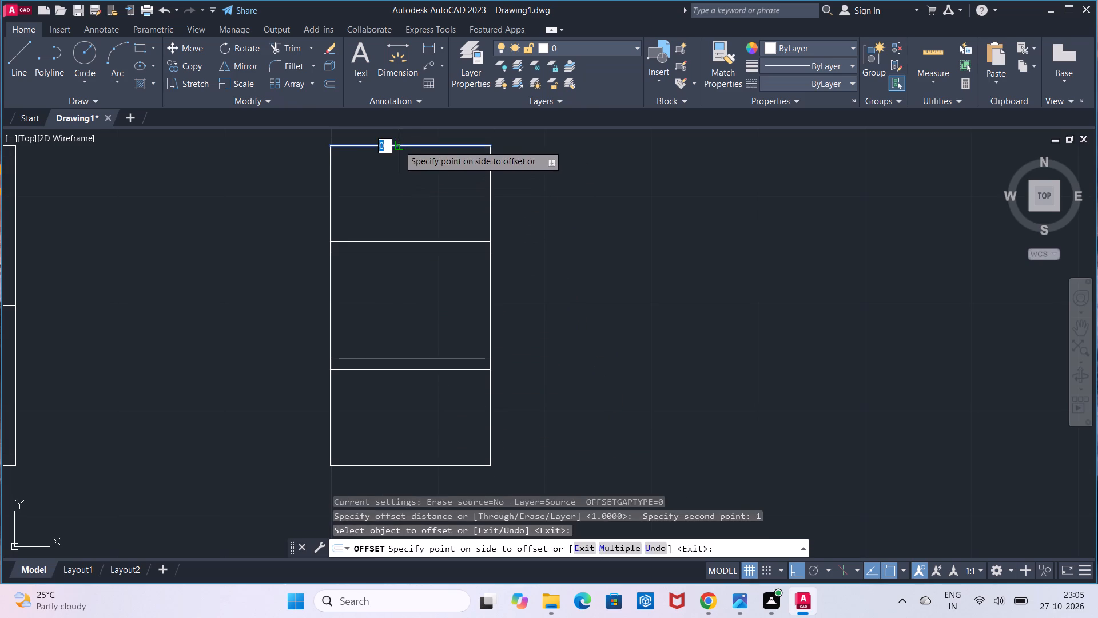
pyautogui.click(401, 154)
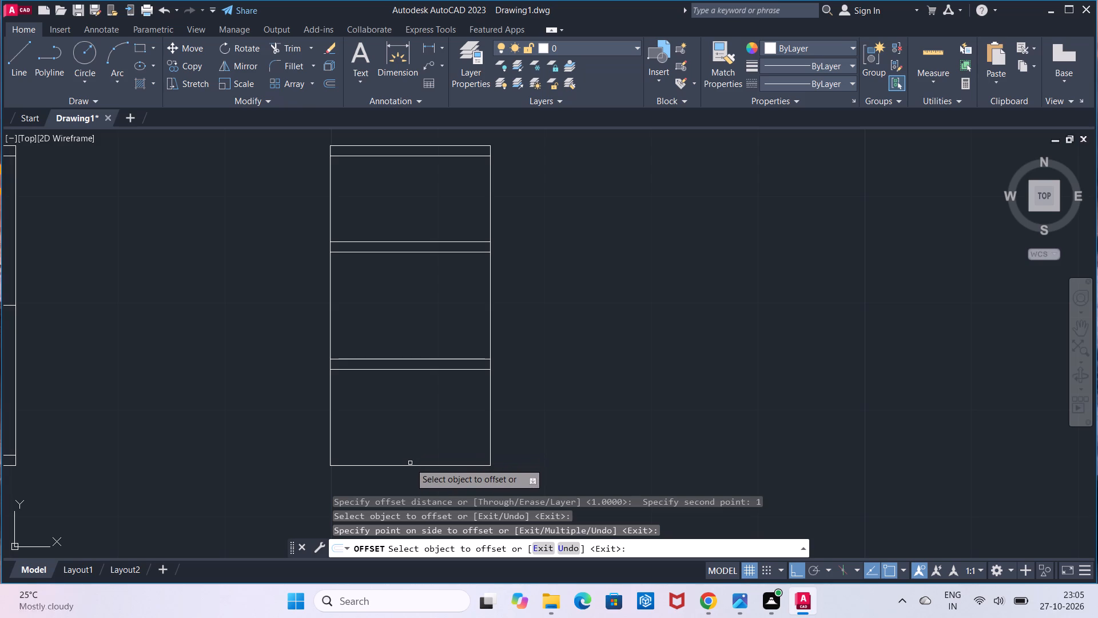
pyautogui.click(410, 465)
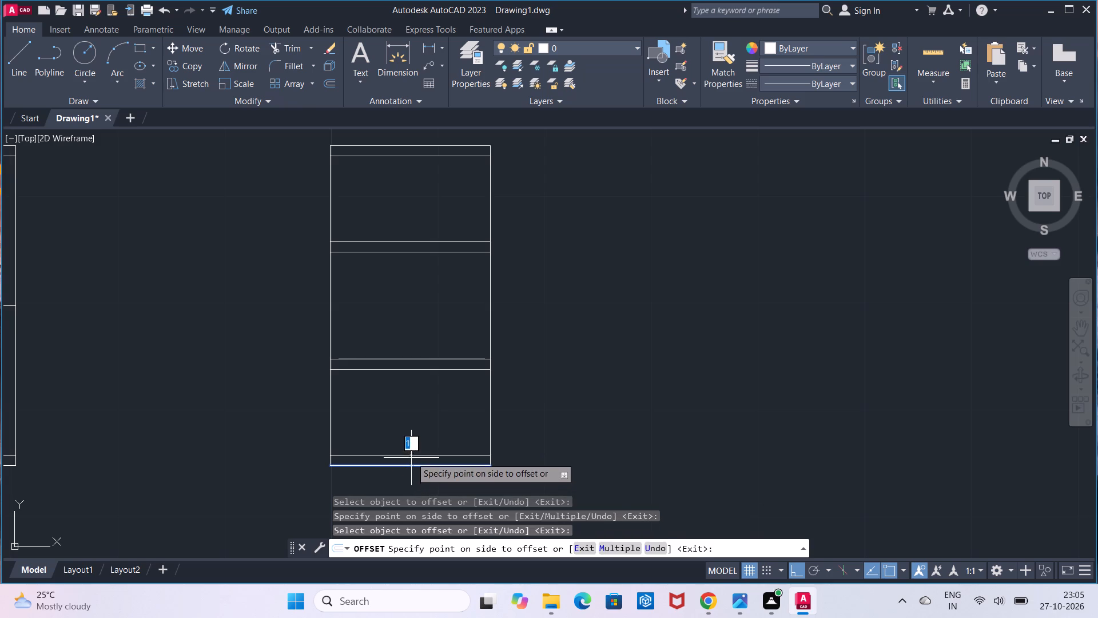
pyautogui.click(411, 457)
# Offset the side view's right edge by 1 unit, once outward and once inward.
pyautogui.click(489, 414)
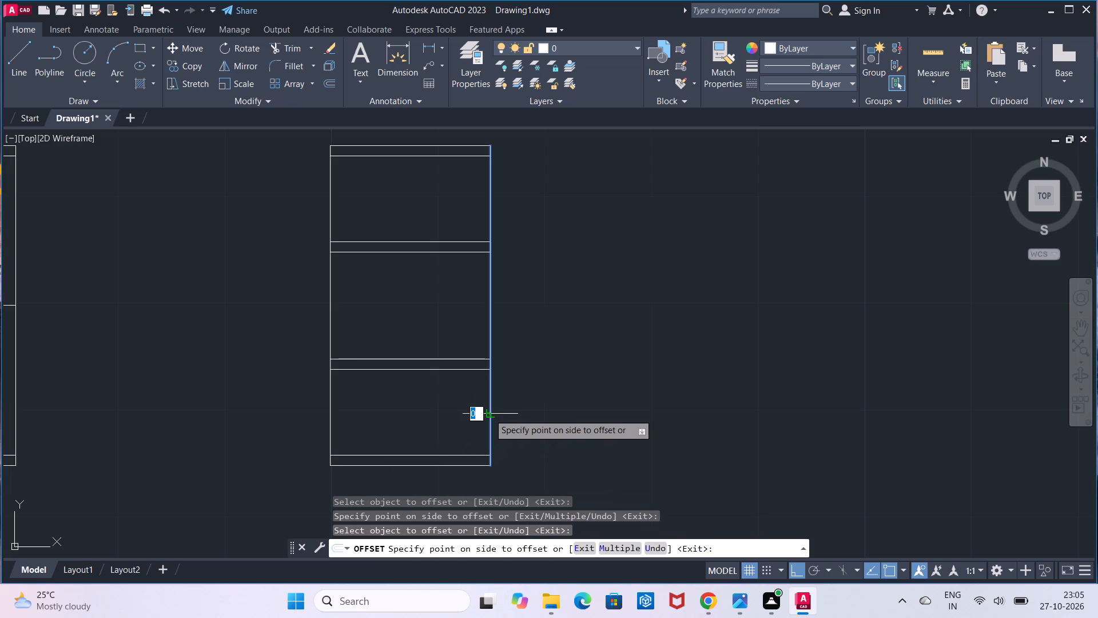
pyautogui.click(483, 416)
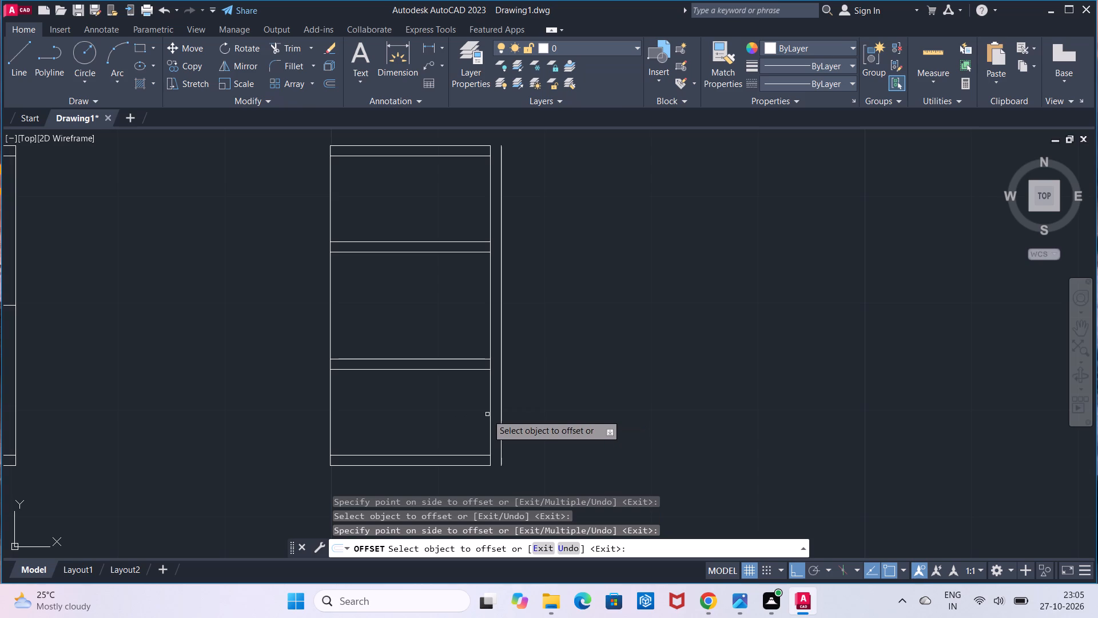
pyautogui.click(490, 413)
pyautogui.click(483, 414)
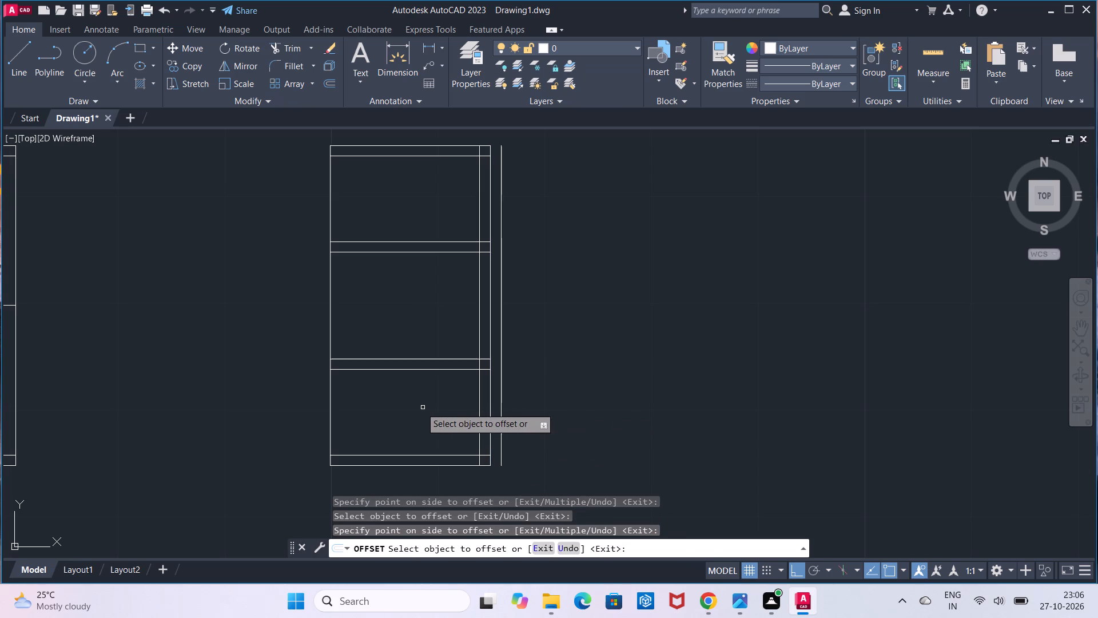
# Erase the line offset outward from the side view's right edge.
pyautogui.press('Escape')
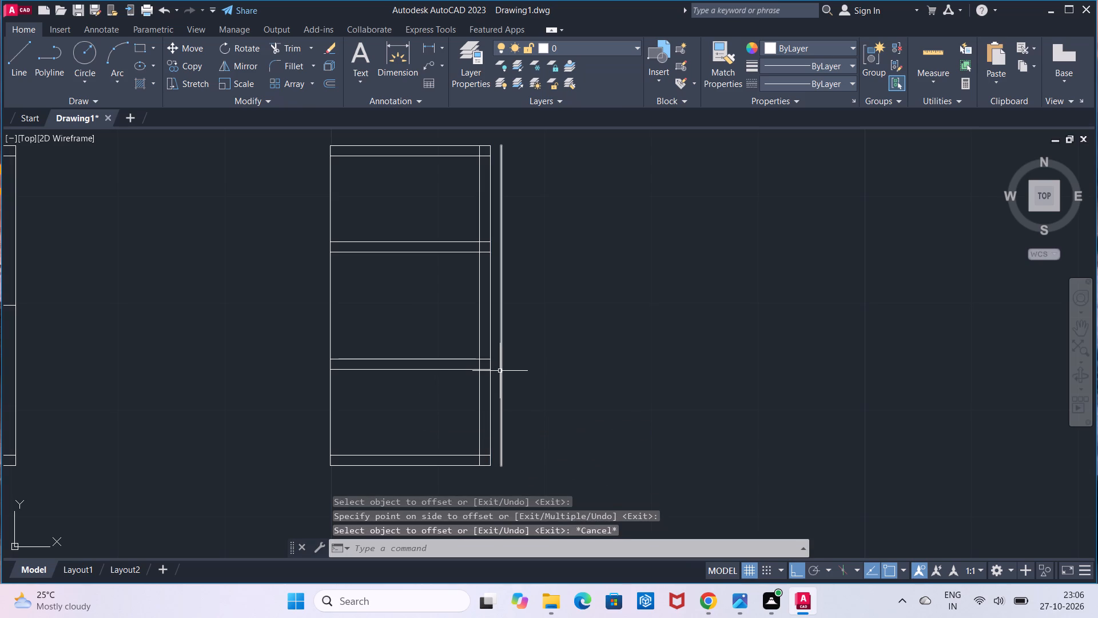
pyautogui.click(500, 371)
pyautogui.press('Delete')
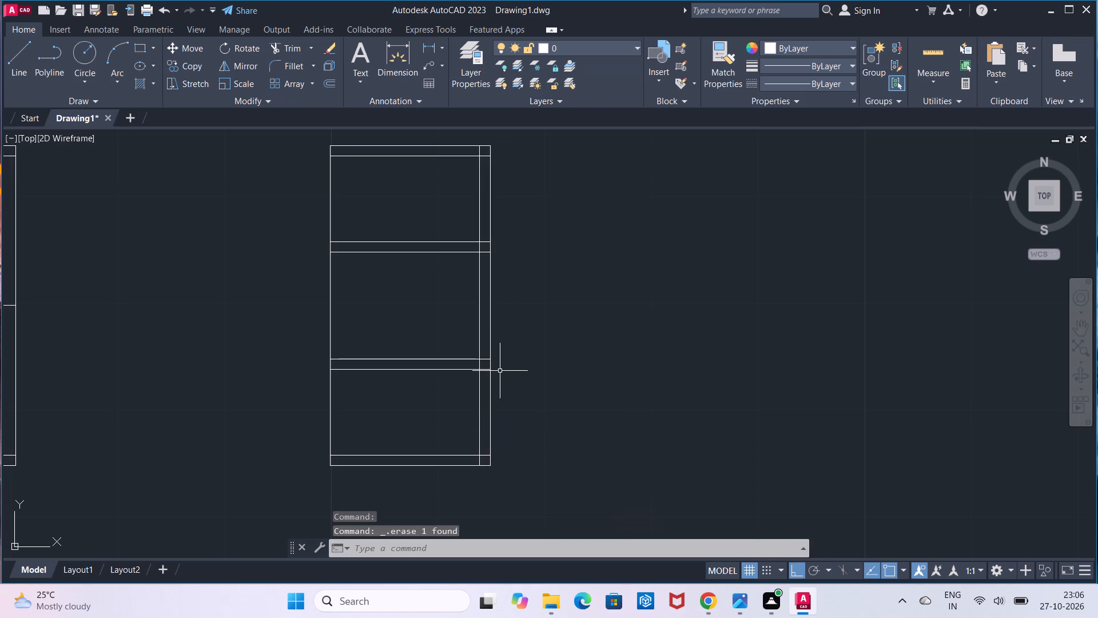
# Trim the side view's two outer-circle projection lines between the inner and outer right wall lines.
pyautogui.scroll(-1, 500, 371)
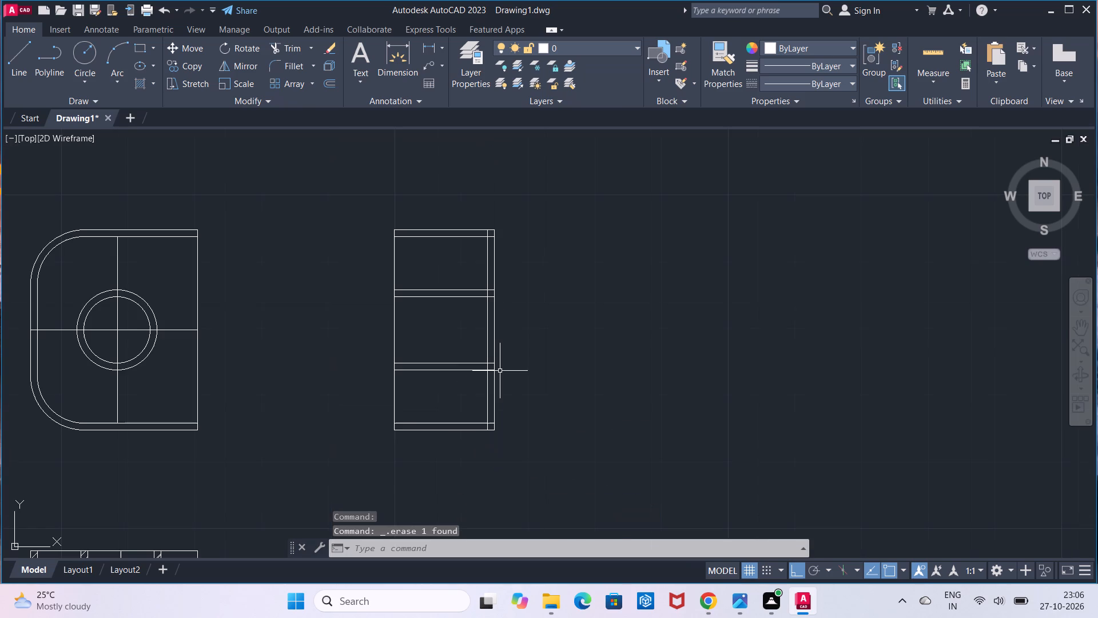
pyautogui.scroll(2, 500, 371)
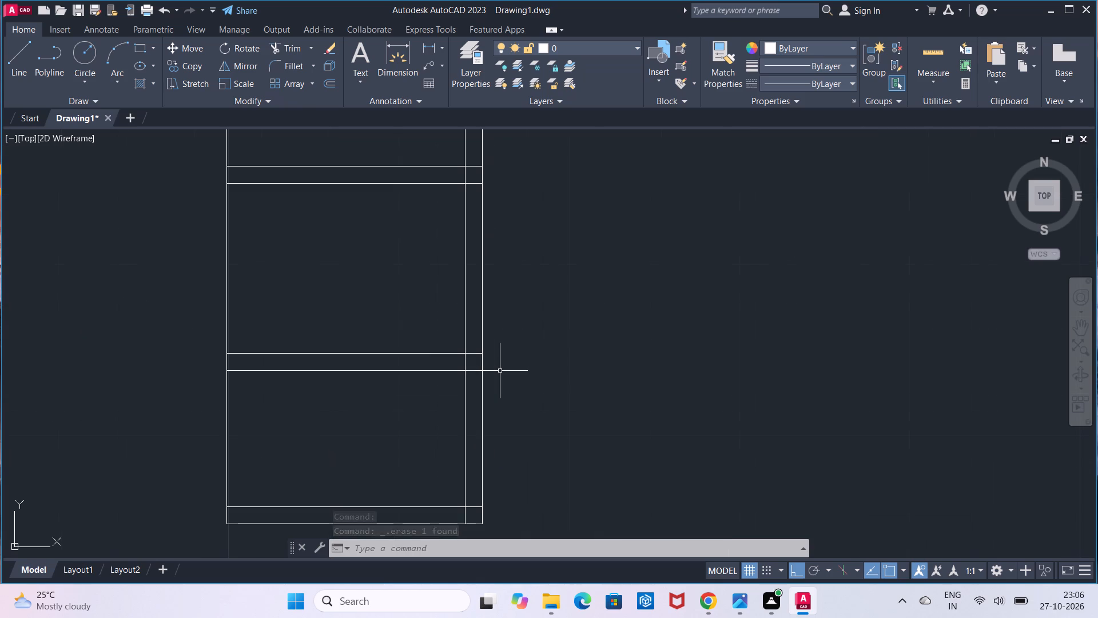
pyautogui.moveTo(500, 355); pyautogui.dragTo(502, 401, button='middle')
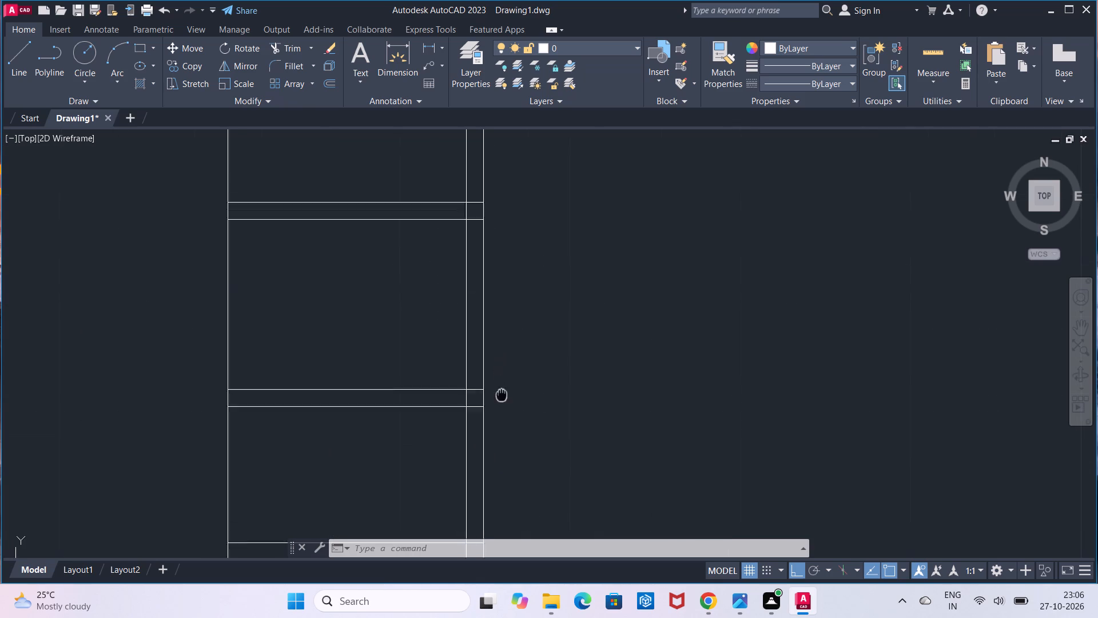
pyautogui.moveTo(502, 401); pyautogui.dragTo(506, 455, button='middle')
pyautogui.click(270, 46)
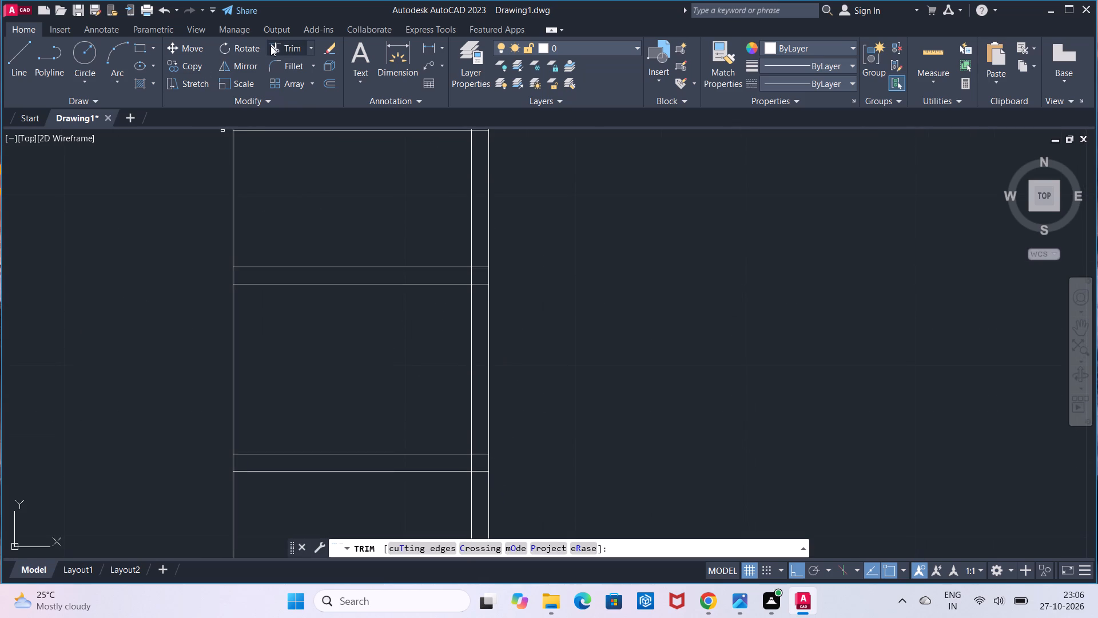
pyautogui.click(480, 266)
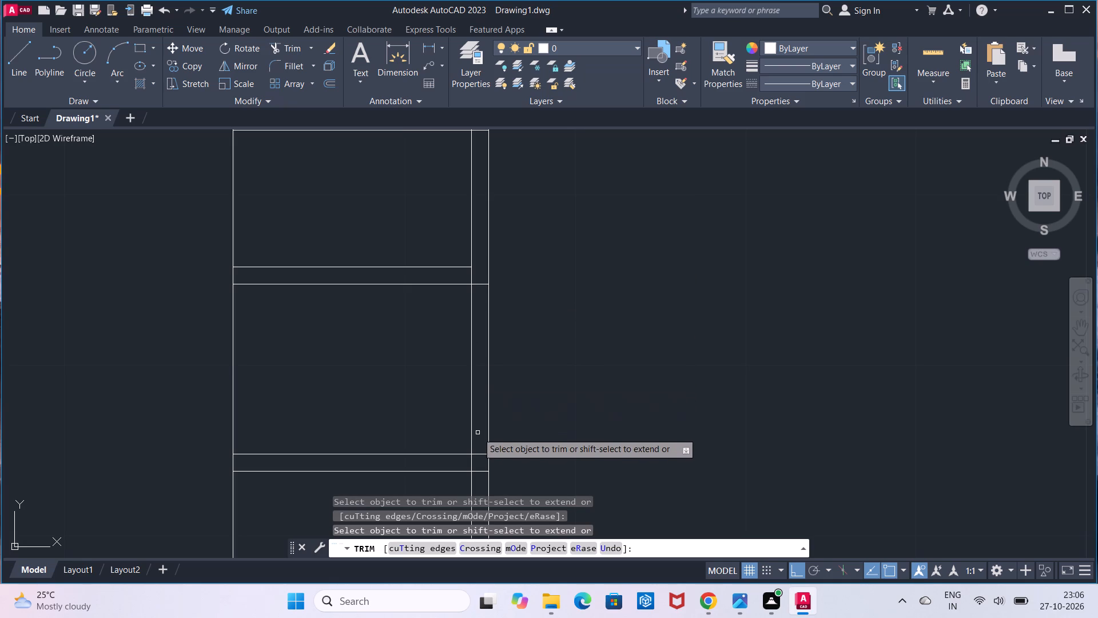
pyautogui.click(477, 472)
# Trim the inner wall line overhangs at the side view's bottom-right and top-right corners.
pyautogui.scroll(-2, 488, 417)
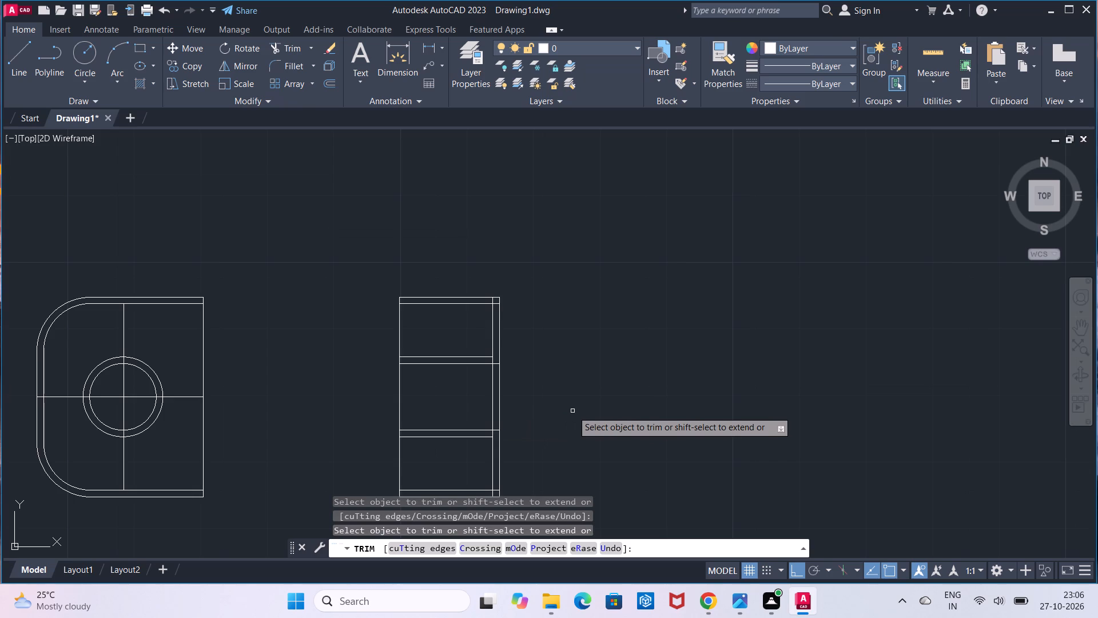
pyautogui.moveTo(556, 412); pyautogui.dragTo(530, 323, button='middle')
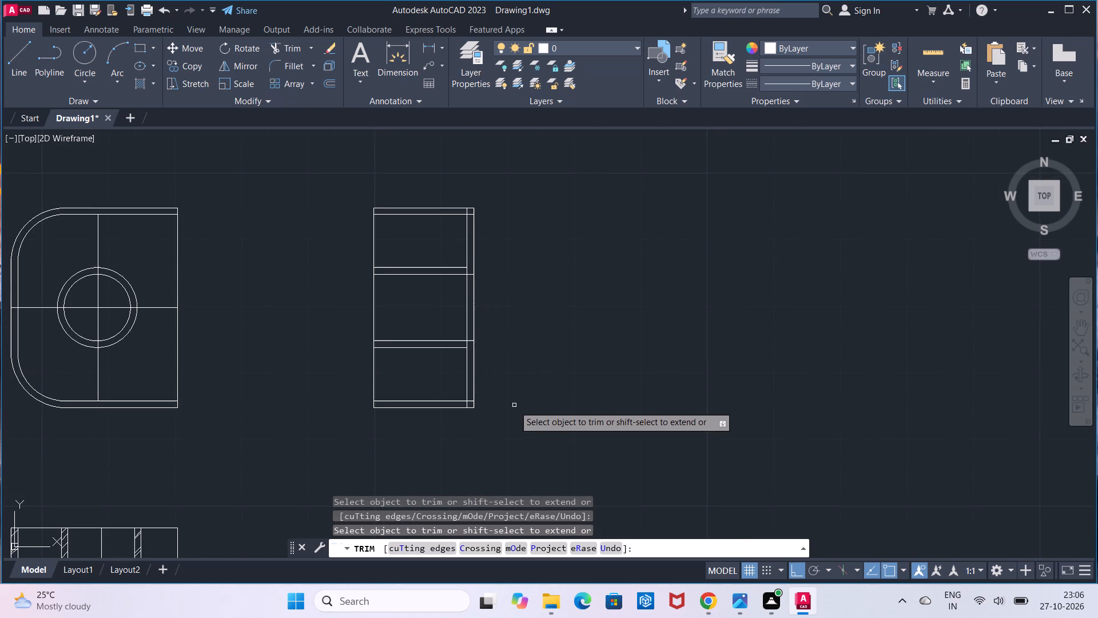
pyautogui.scroll(2, 511, 406)
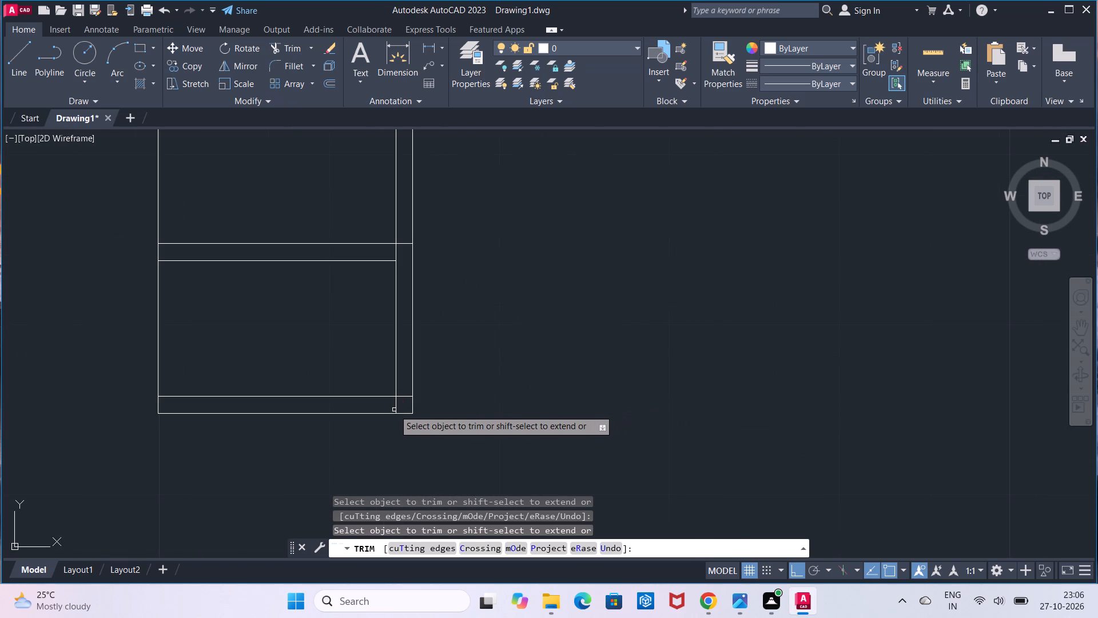
pyautogui.click(396, 410)
pyautogui.click(404, 398)
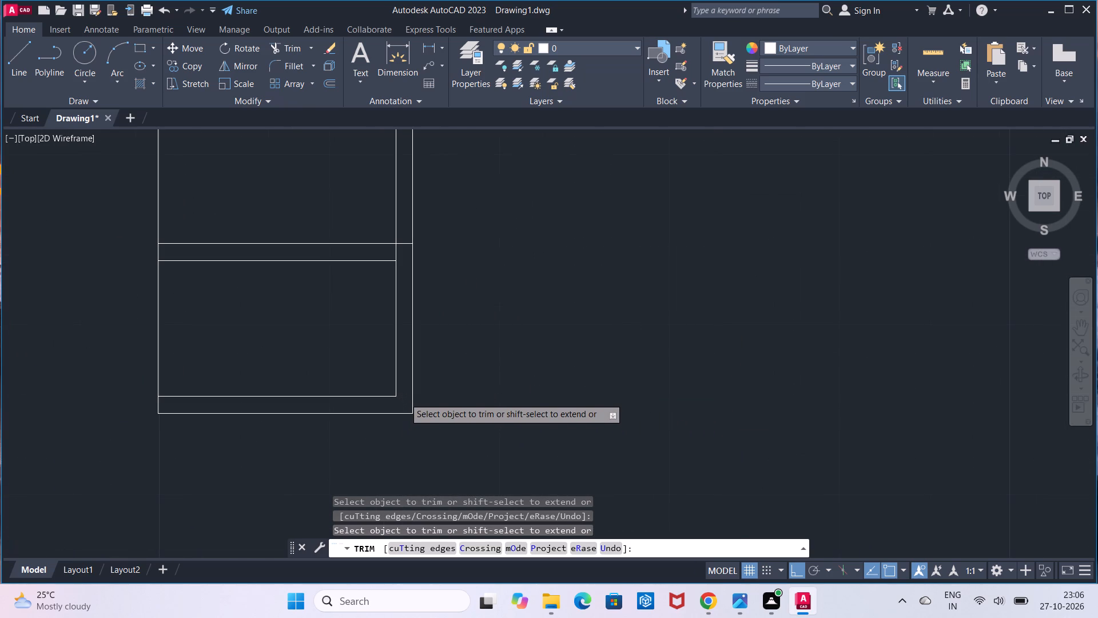
pyautogui.scroll(-1, 404, 398)
pyautogui.scroll(1, 404, 398)
pyautogui.scroll(-2, 465, 355)
pyautogui.moveTo(479, 287); pyautogui.dragTo(479, 289, button='middle')
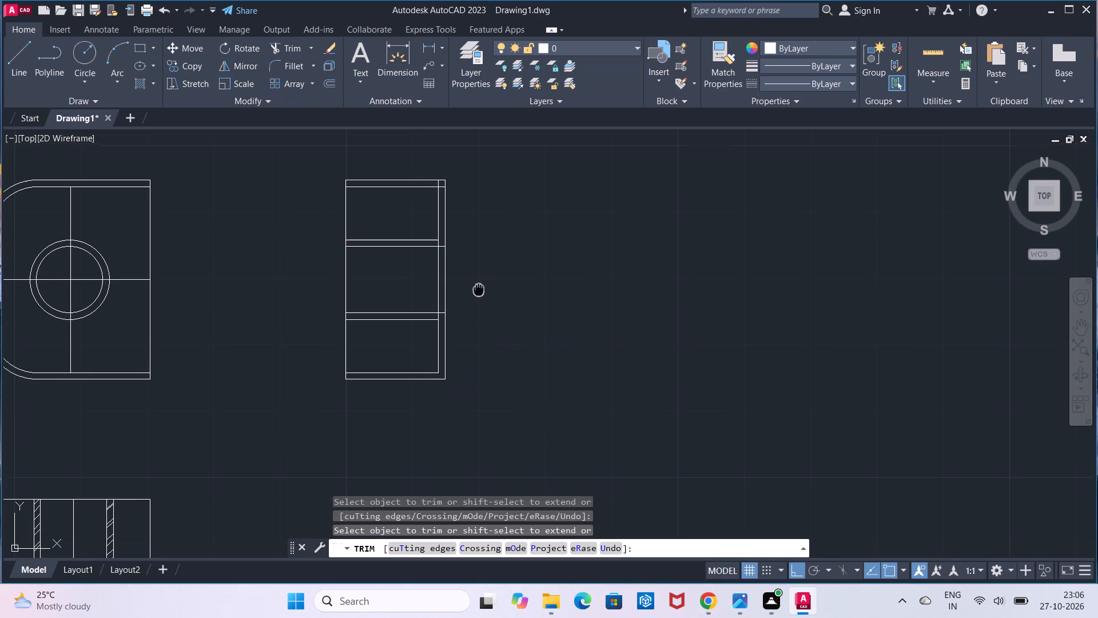
pyautogui.moveTo(479, 289); pyautogui.dragTo(538, 574, button='middle')
pyautogui.scroll(2, 528, 457)
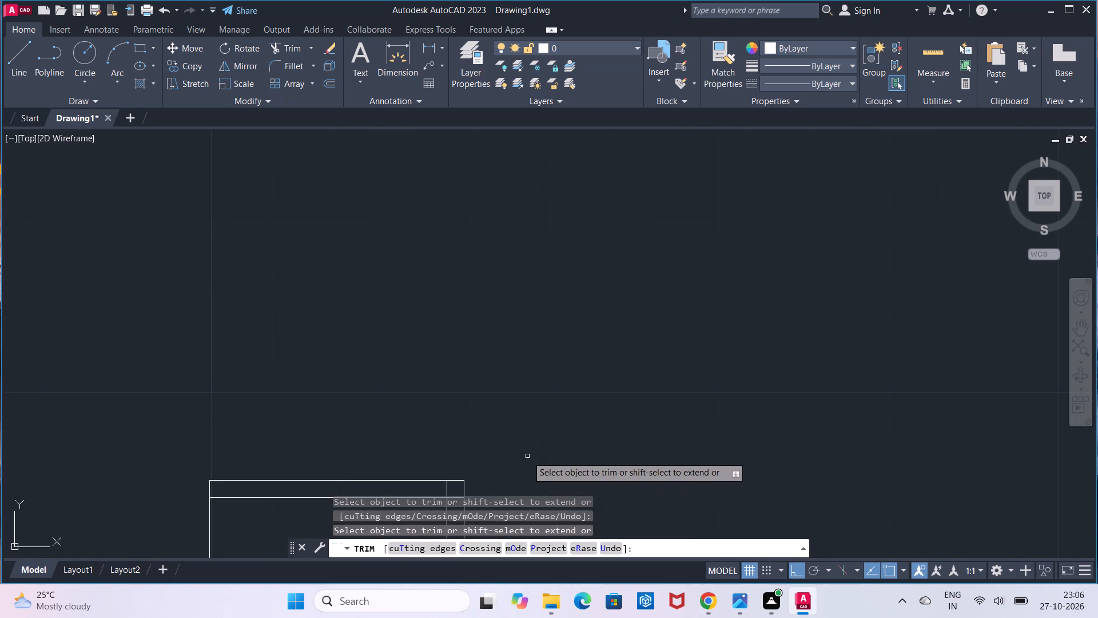
pyautogui.moveTo(451, 462); pyautogui.dragTo(286, 187, button='middle')
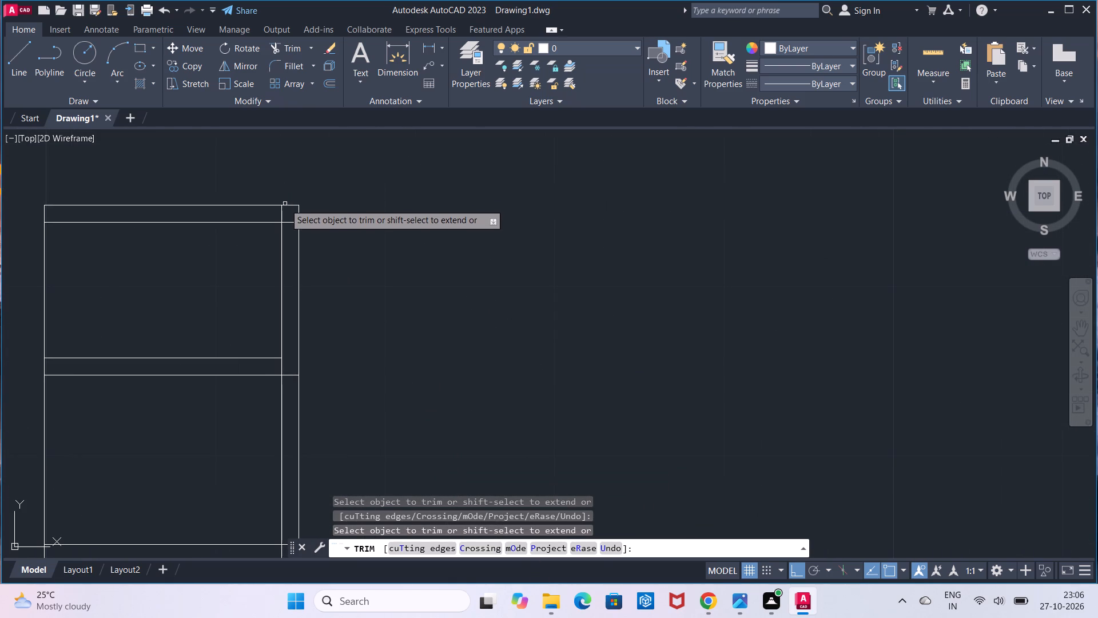
pyautogui.click(281, 216)
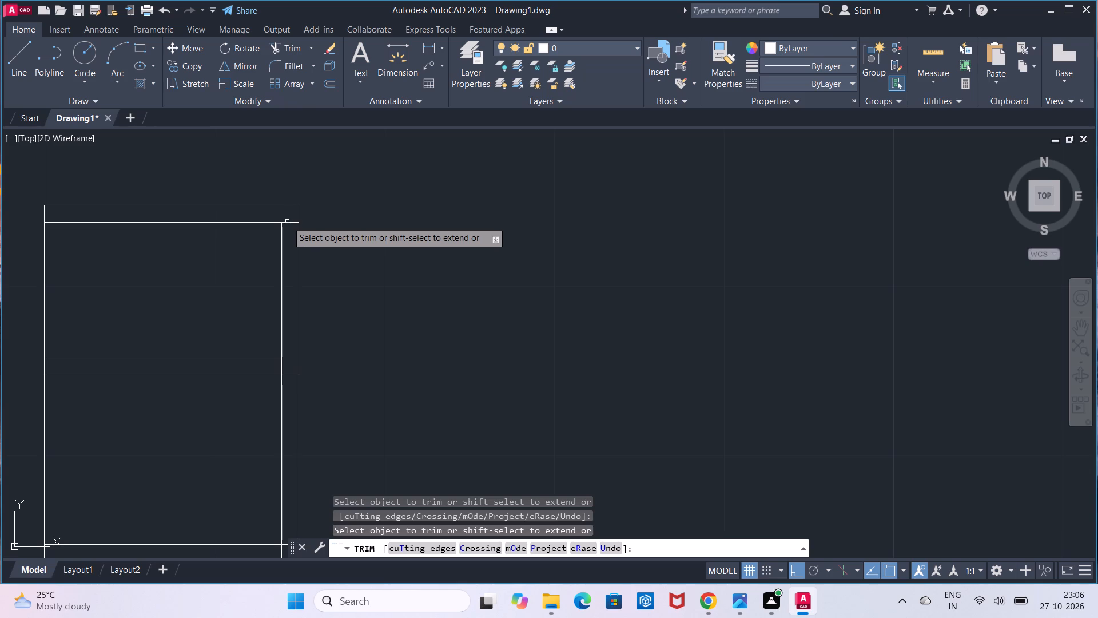
pyautogui.click(287, 221)
pyautogui.scroll(-3, 391, 268)
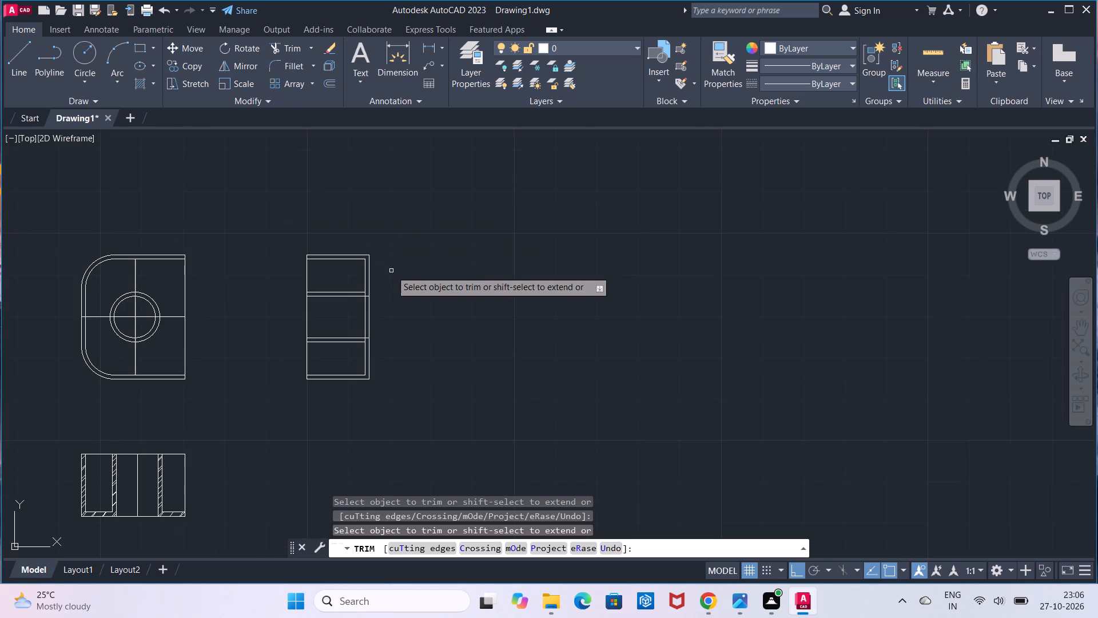
pyautogui.press('Escape')
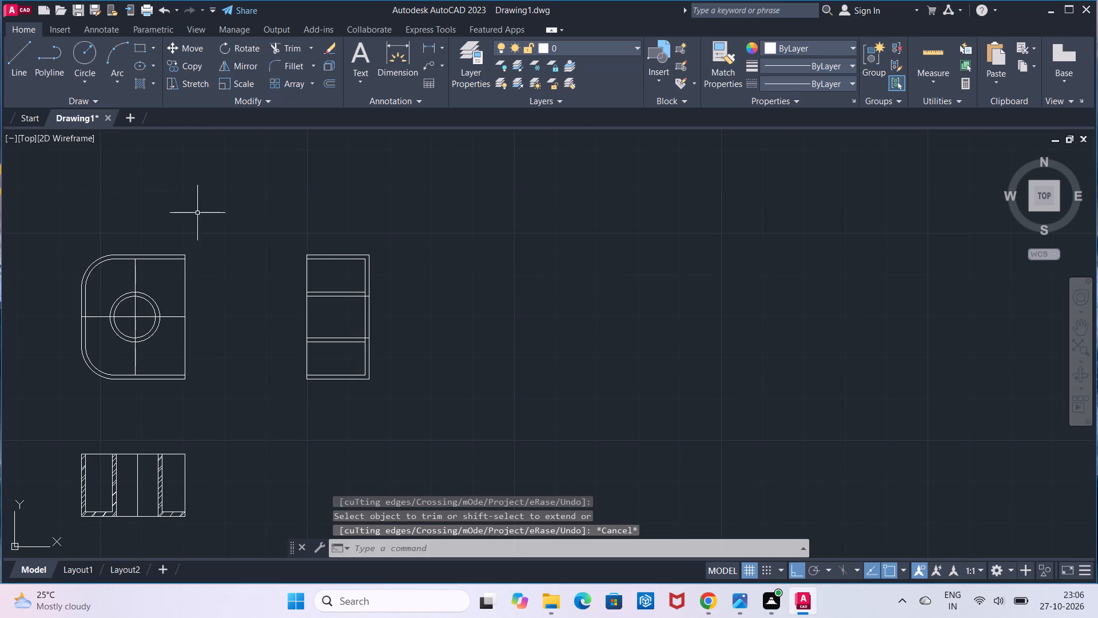
# Set the linetype of the side view's two inner-circle projection lines to CENTER2.
pyautogui.scroll(3, 325, 279)
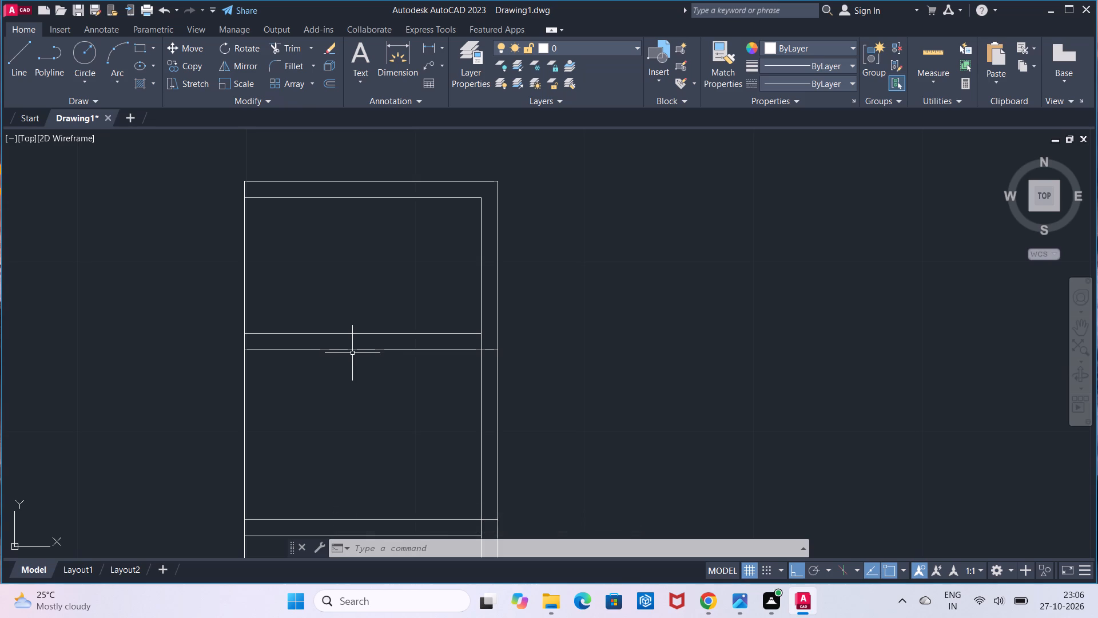
pyautogui.click(359, 350)
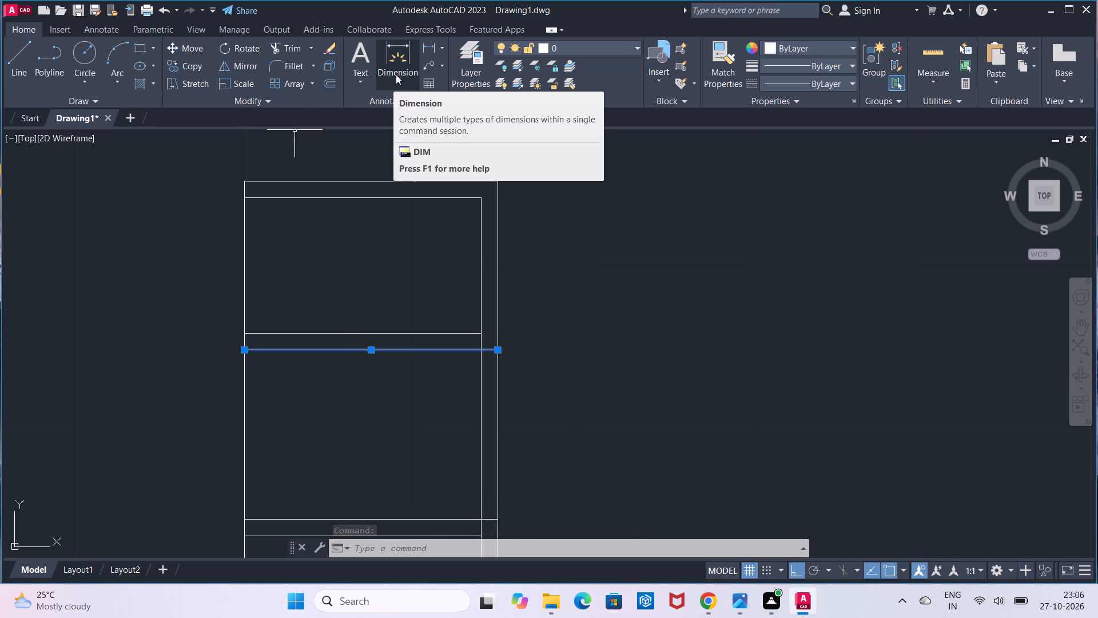
pyautogui.click(812, 78)
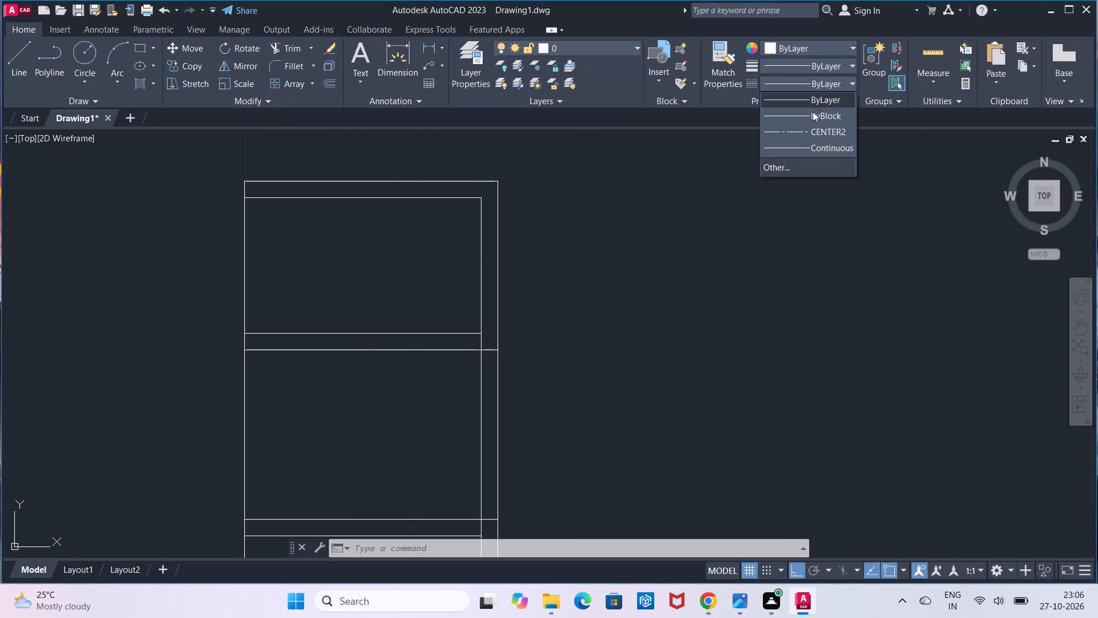
pyautogui.click(813, 137)
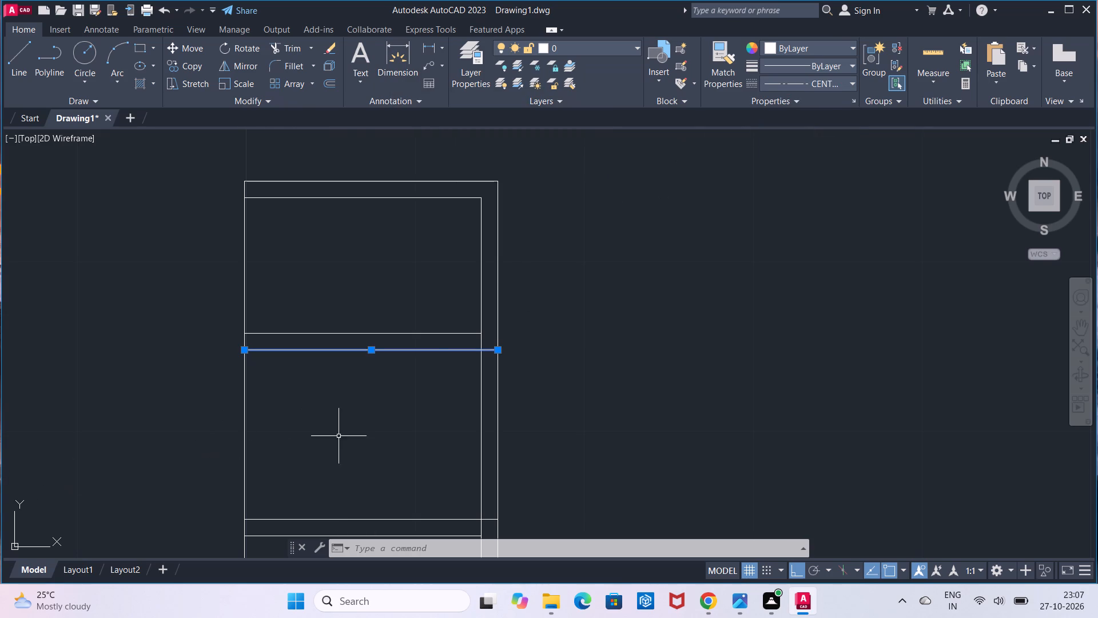
pyautogui.press('Escape')
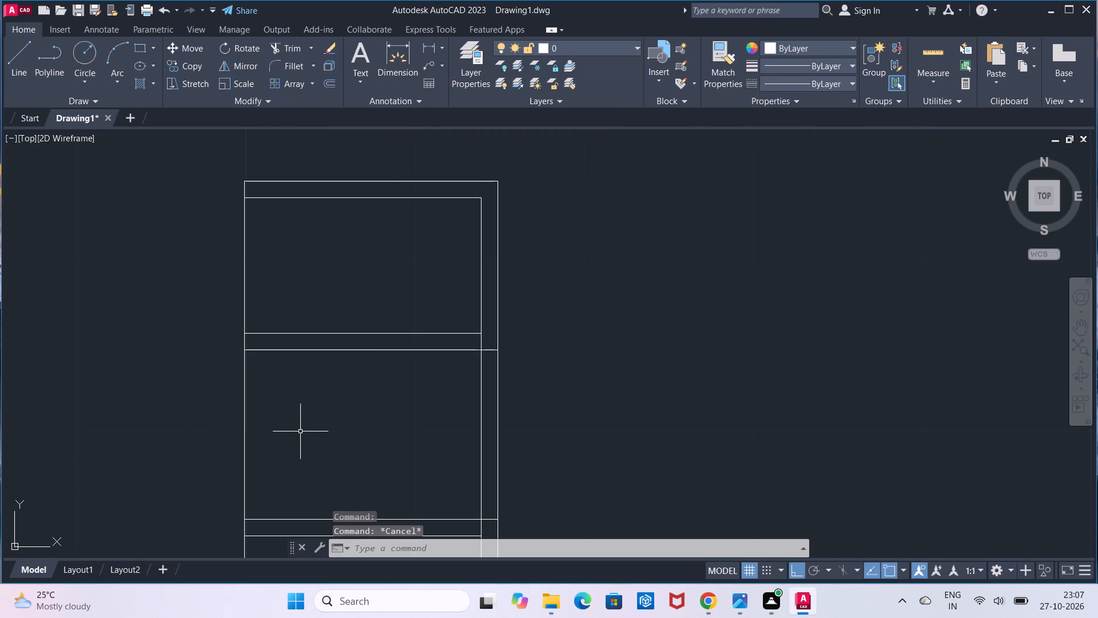
pyautogui.scroll(-1, 300, 431)
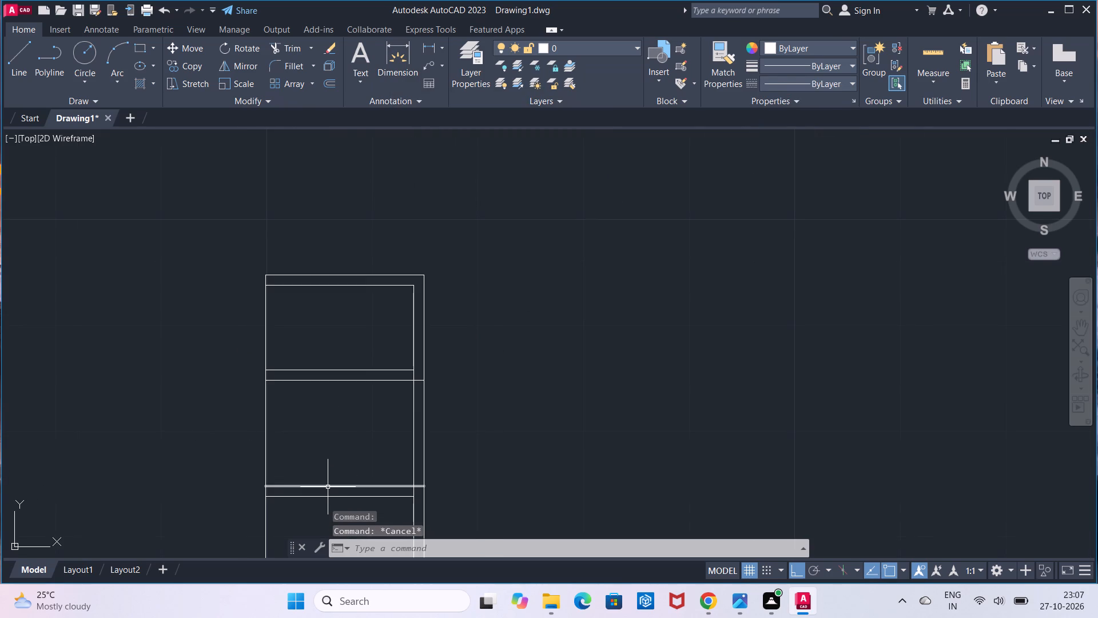
pyautogui.click(328, 487)
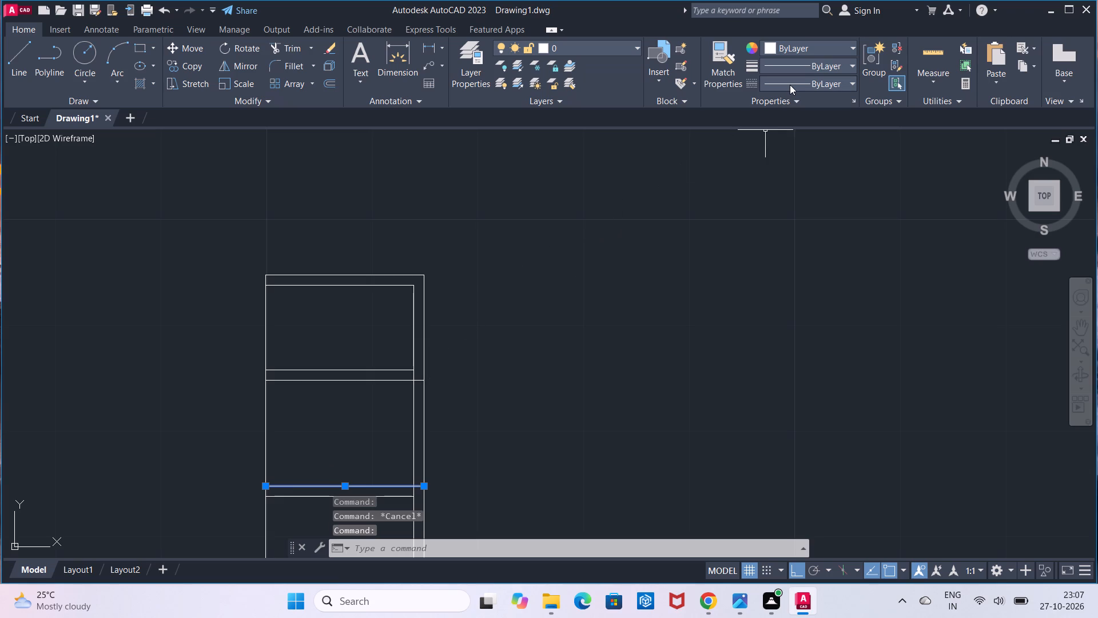
pyautogui.click(790, 84)
pyautogui.click(799, 132)
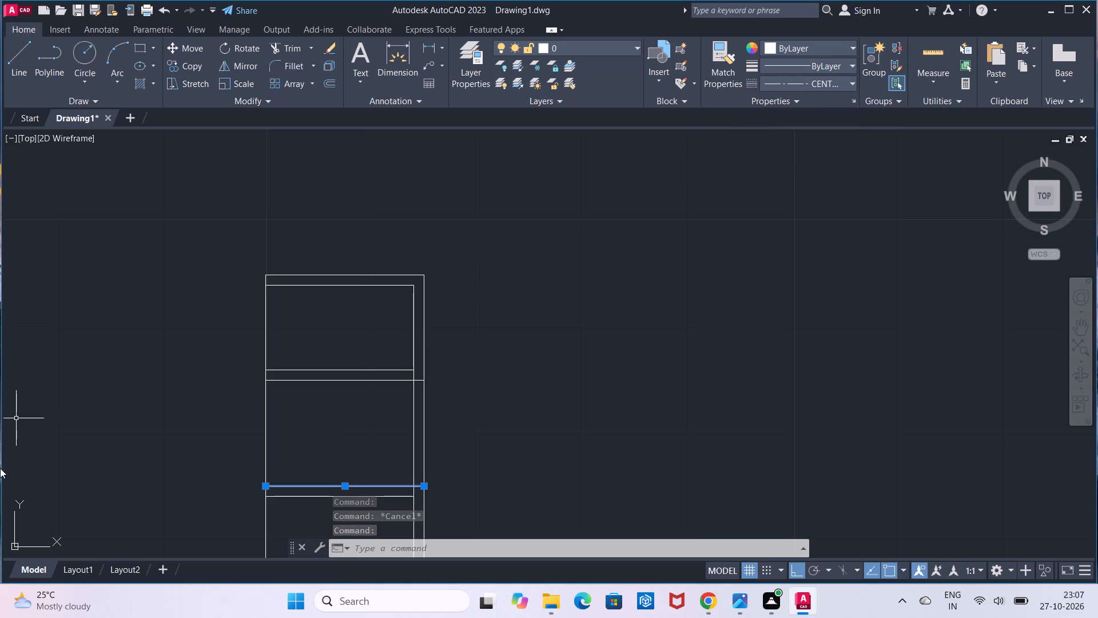
pyautogui.press('Escape')
# Join the geometry of all three views with the Join command.
pyautogui.scroll(-1, 353, 430)
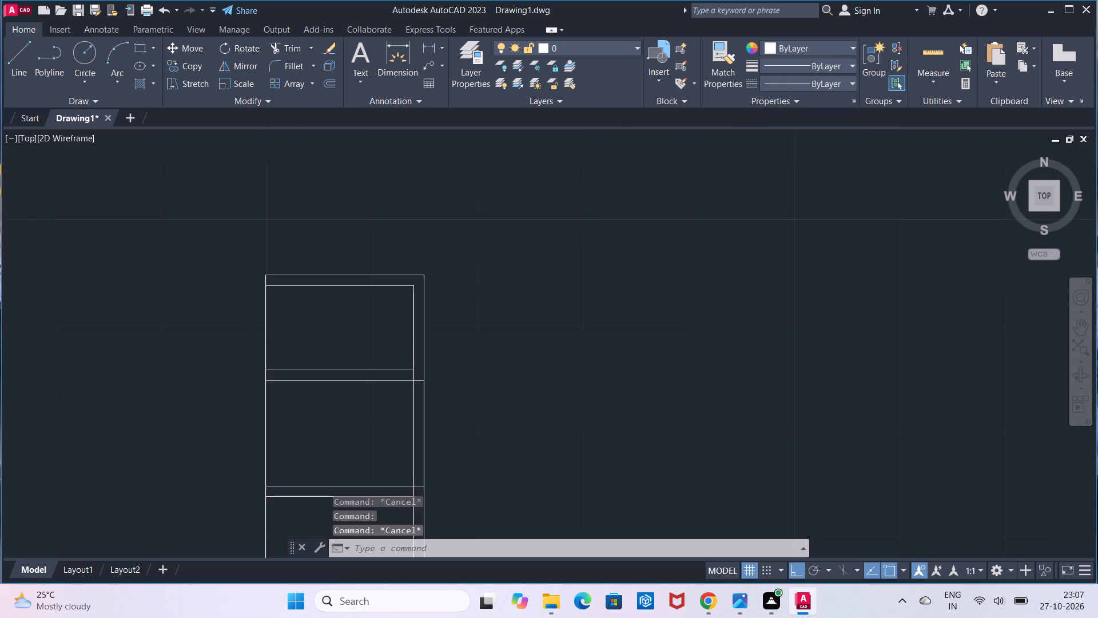
pyautogui.scroll(-1, 353, 430)
pyautogui.moveTo(353, 430); pyautogui.dragTo(367, 299, button='middle')
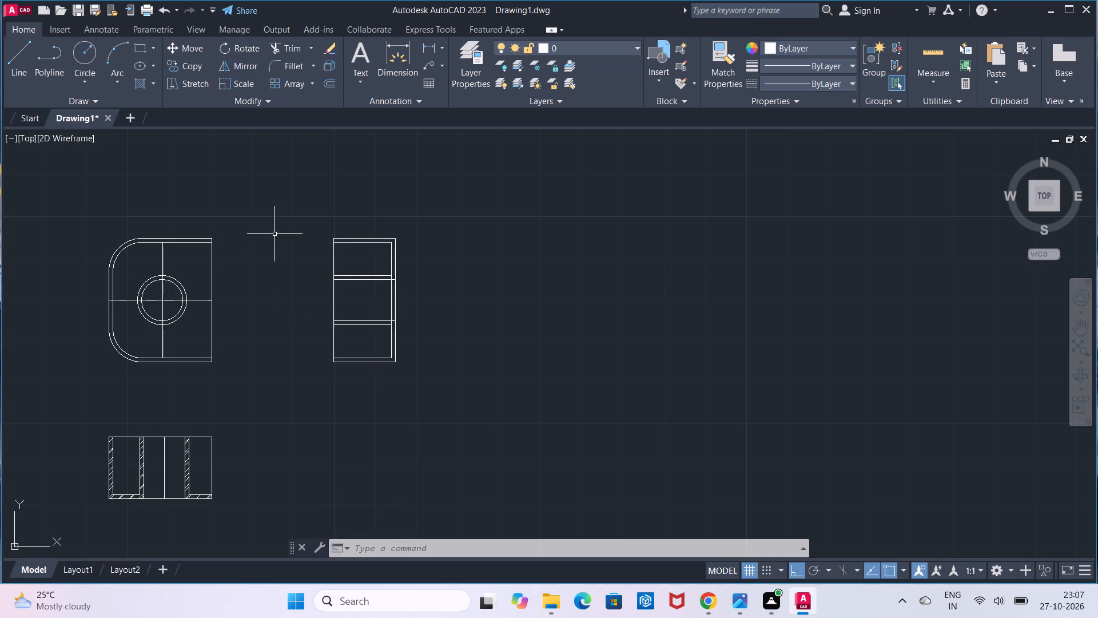
pyautogui.click(24, 204)
pyautogui.click(466, 514)
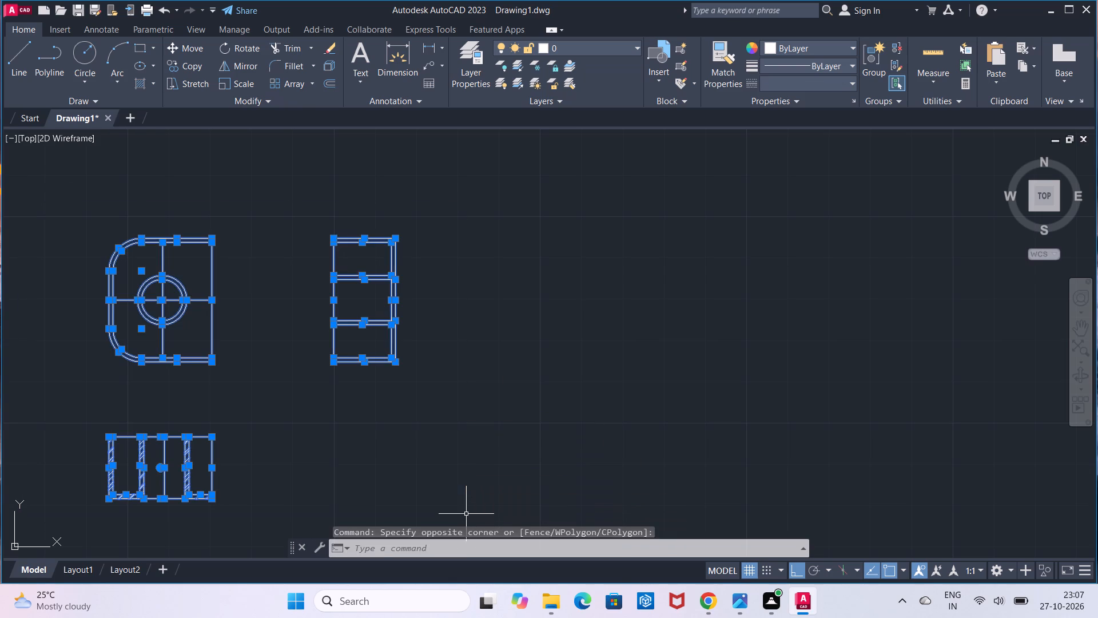
pyautogui.write('joi')
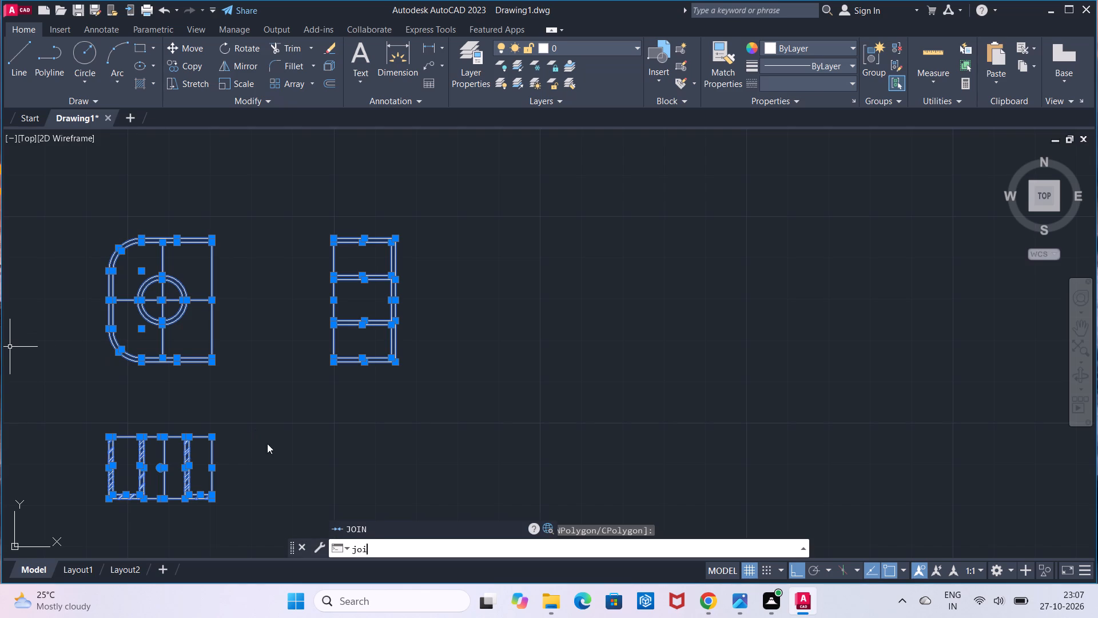
pyautogui.click(359, 525)
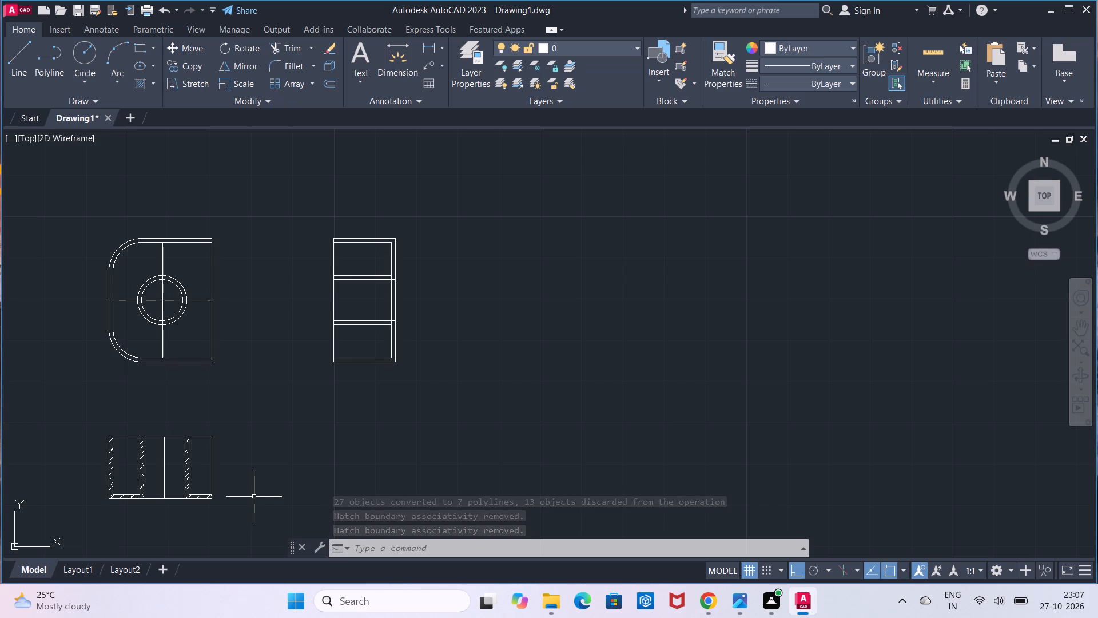
# Add a vertical linear dimension for the wall thickness at the plan view's top-right corner.
pyautogui.scroll(1, 202, 397)
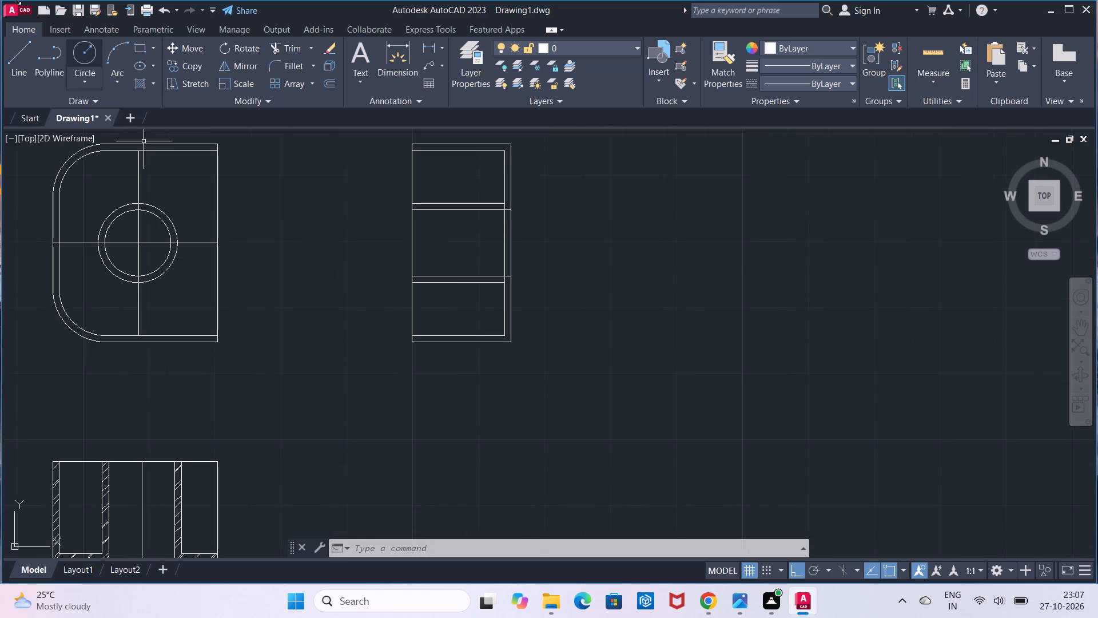
pyautogui.click(428, 43)
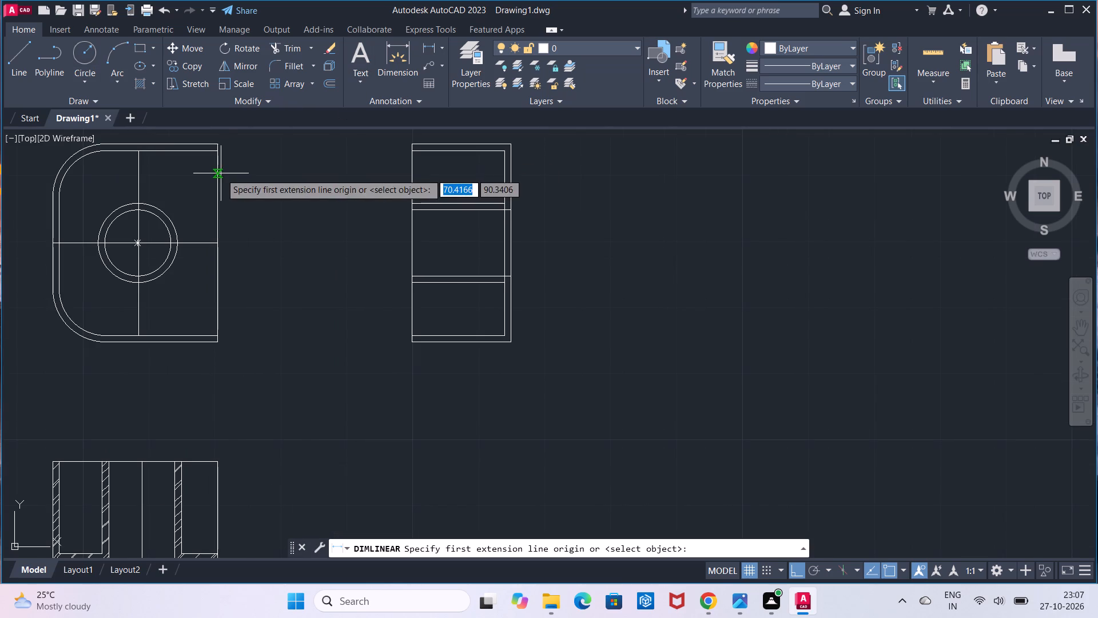
pyautogui.moveTo(221, 173); pyautogui.dragTo(245, 259, button='middle')
pyautogui.click(241, 231)
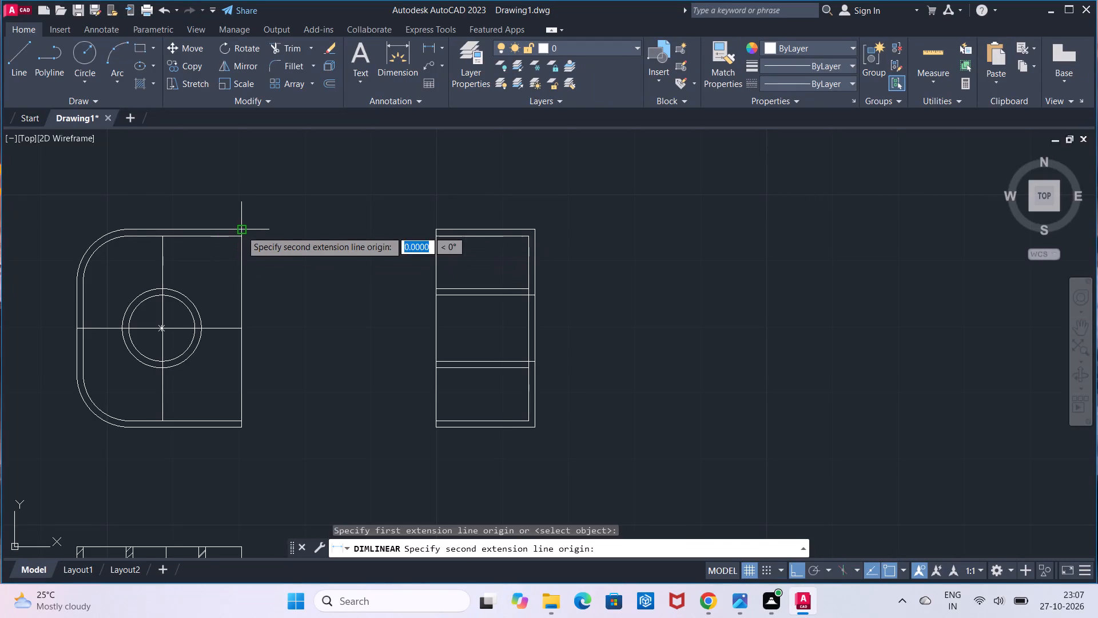
pyautogui.click(241, 237)
pyautogui.click(288, 253)
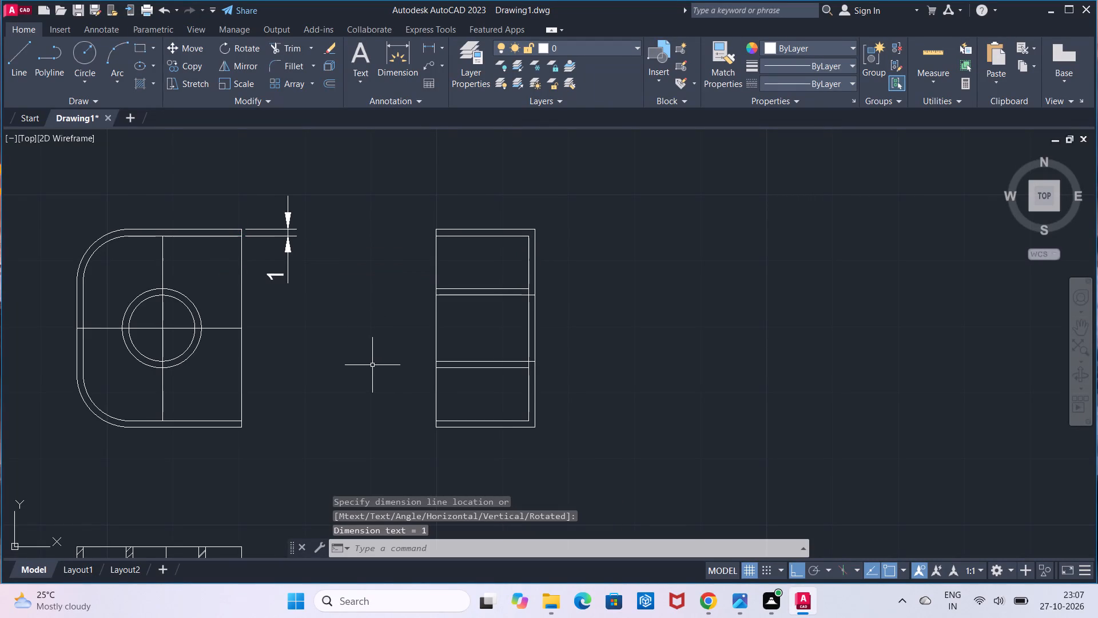
# Add a vertical linear dimension for the plan view's overall height, placed outside the wall thickness dimension.
pyautogui.click(425, 52)
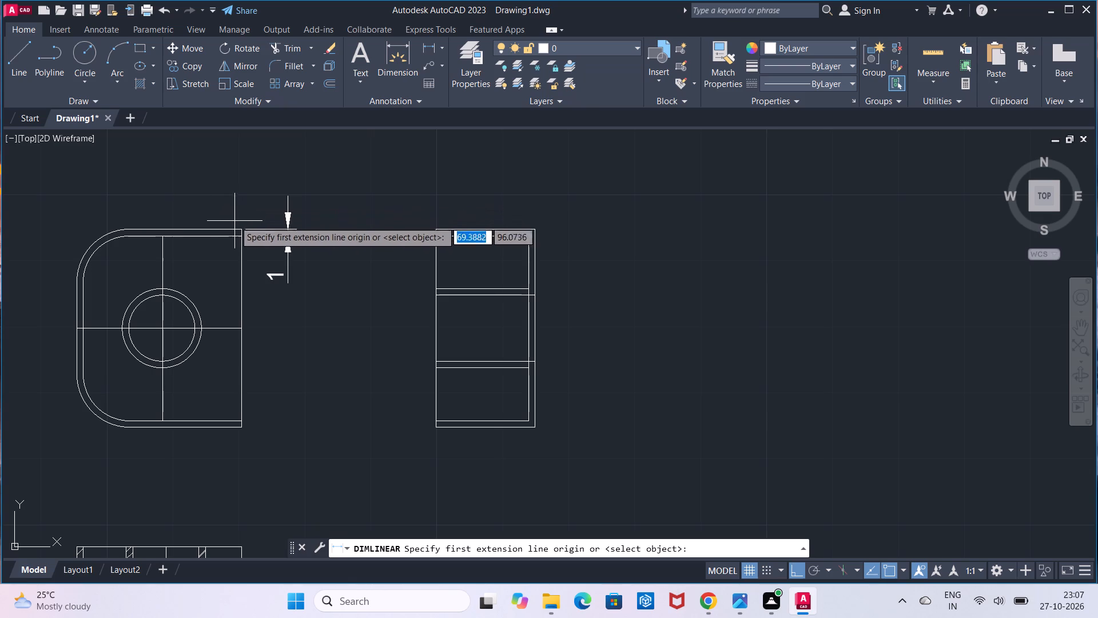
pyautogui.click(239, 227)
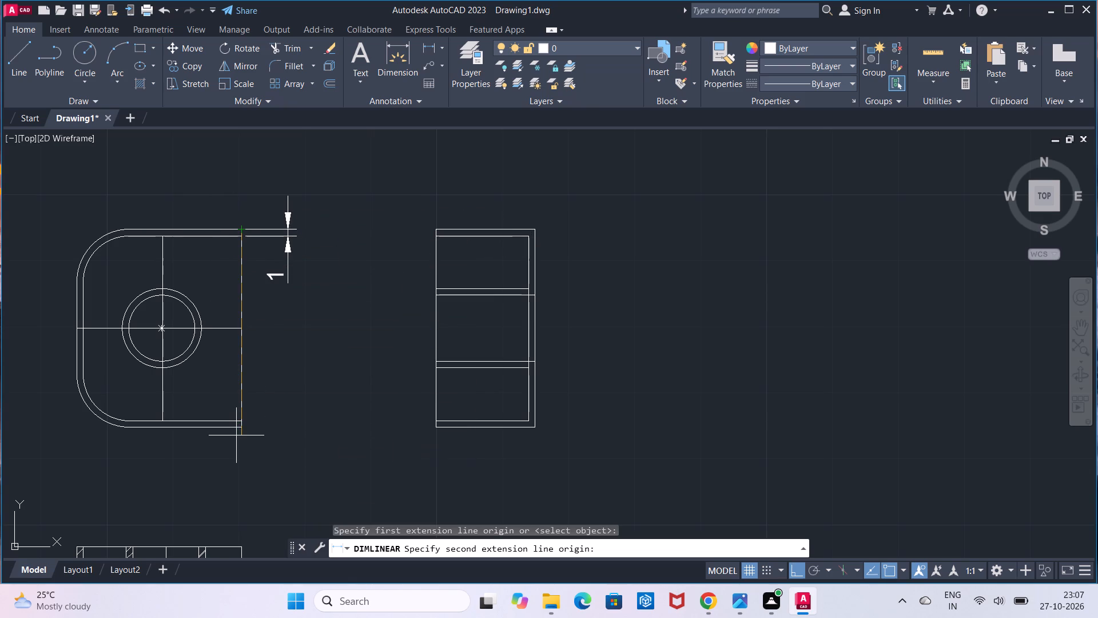
pyautogui.click(243, 429)
pyautogui.click(304, 418)
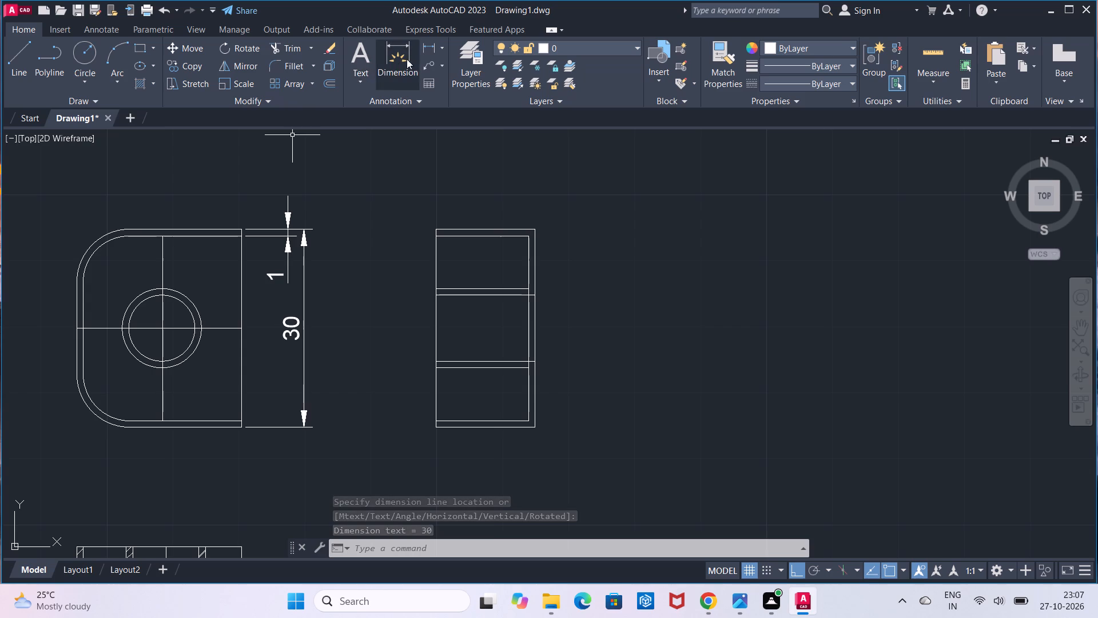
# Add radius dimensions to the outer and inner fillet arcs at the plan view's top-left corner.
pyautogui.click(439, 51)
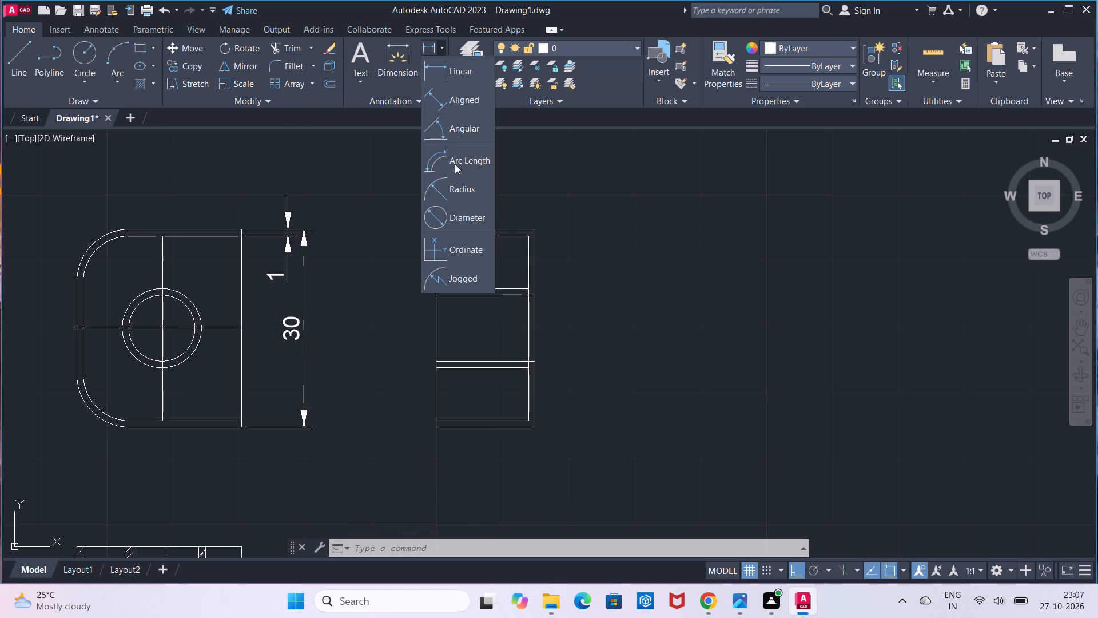
pyautogui.click(456, 191)
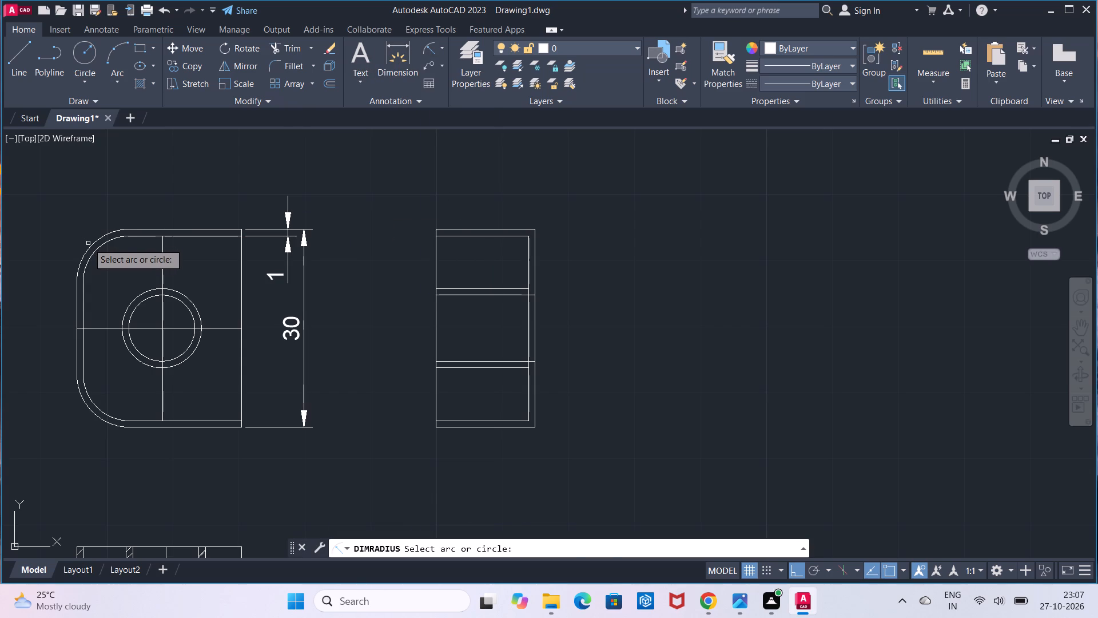
pyautogui.click(90, 244)
pyautogui.click(77, 208)
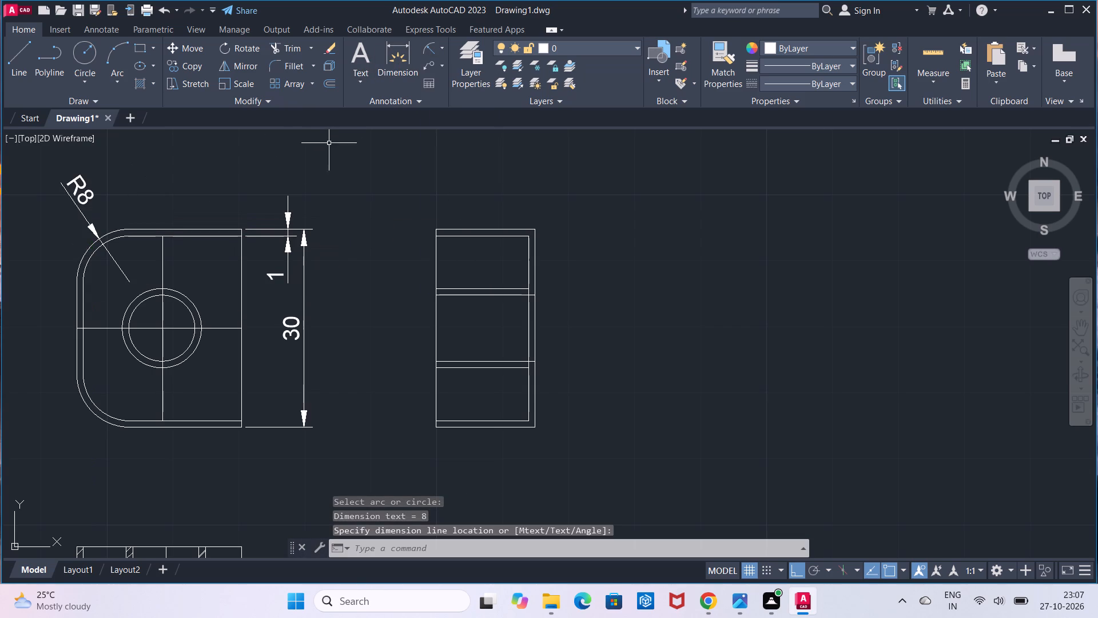
pyautogui.click(430, 55)
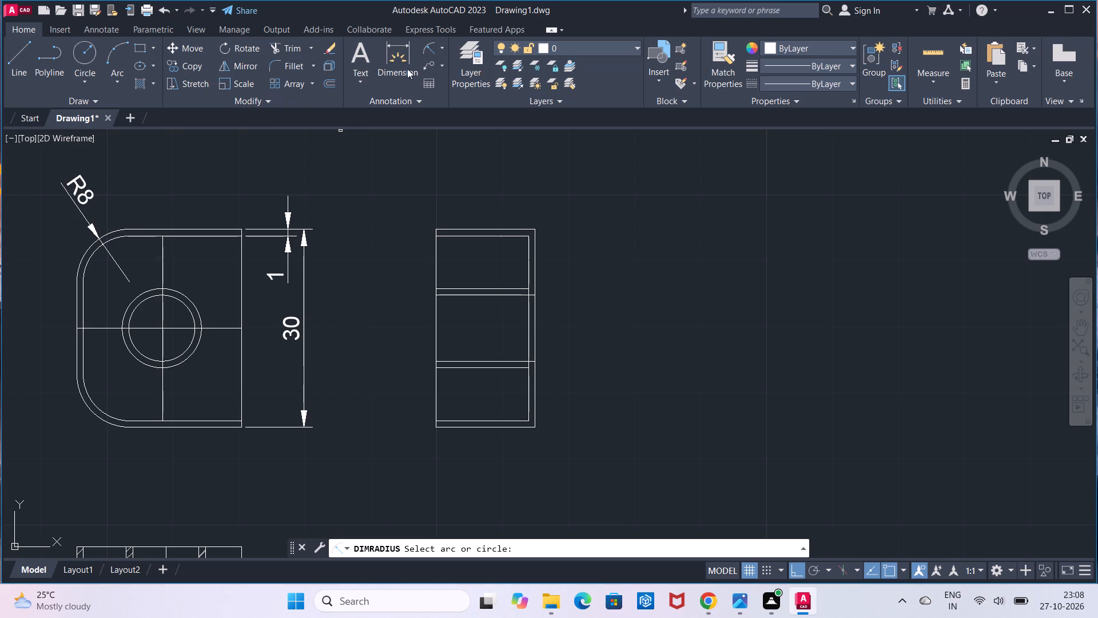
pyautogui.click(112, 239)
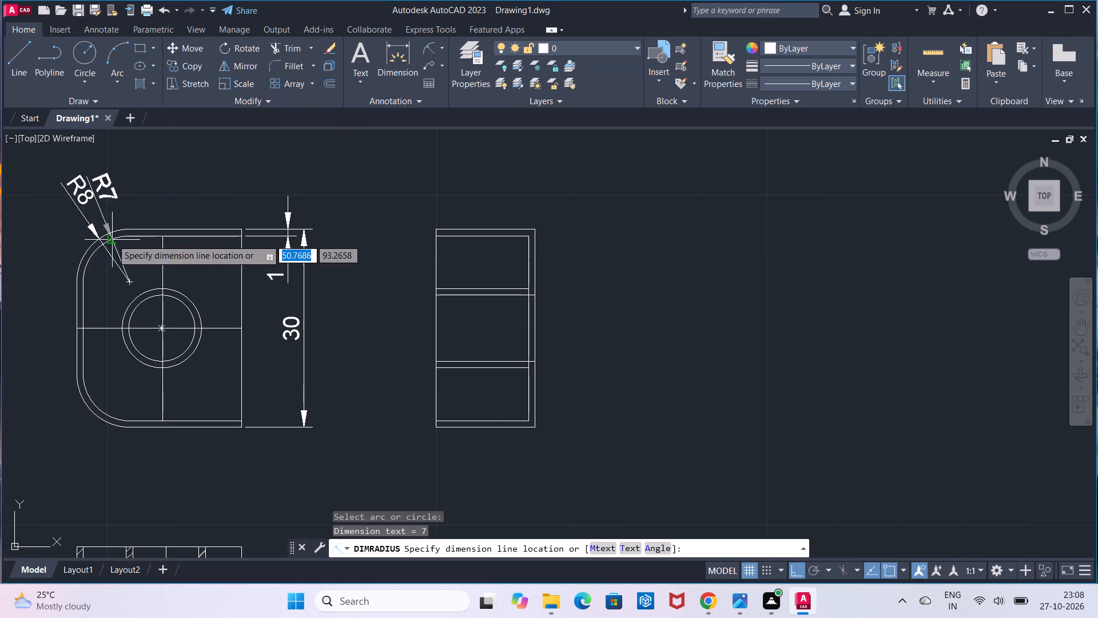
pyautogui.click(123, 211)
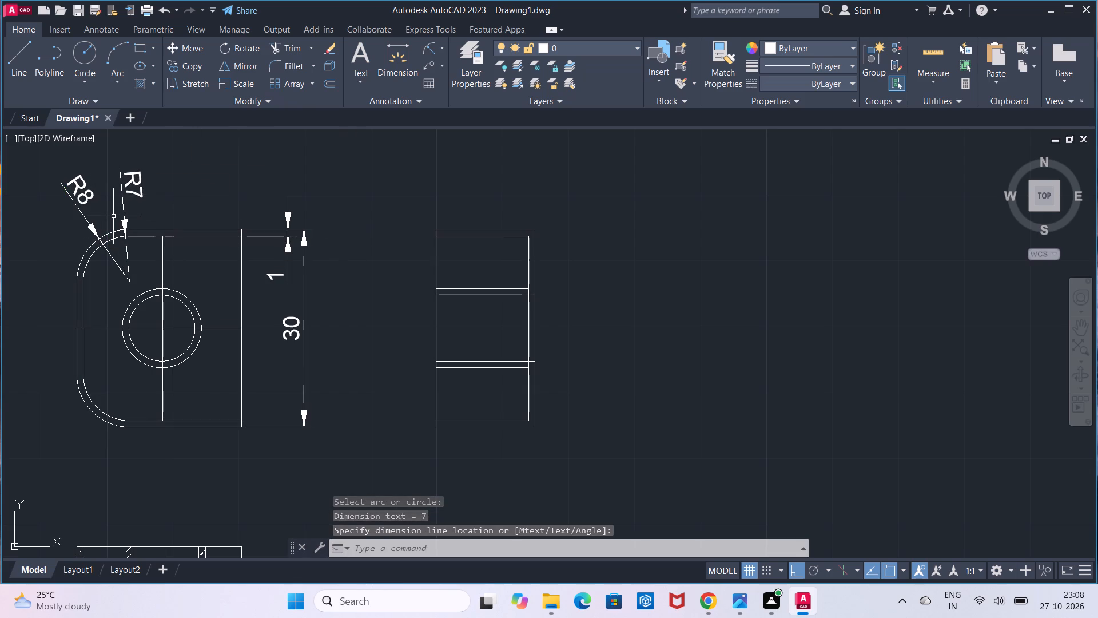
# Add a horizontal linear dimension below the plan view from the circles' vertical centre line to the right edge.
pyautogui.moveTo(139, 338); pyautogui.dragTo(164, 271, button='middle')
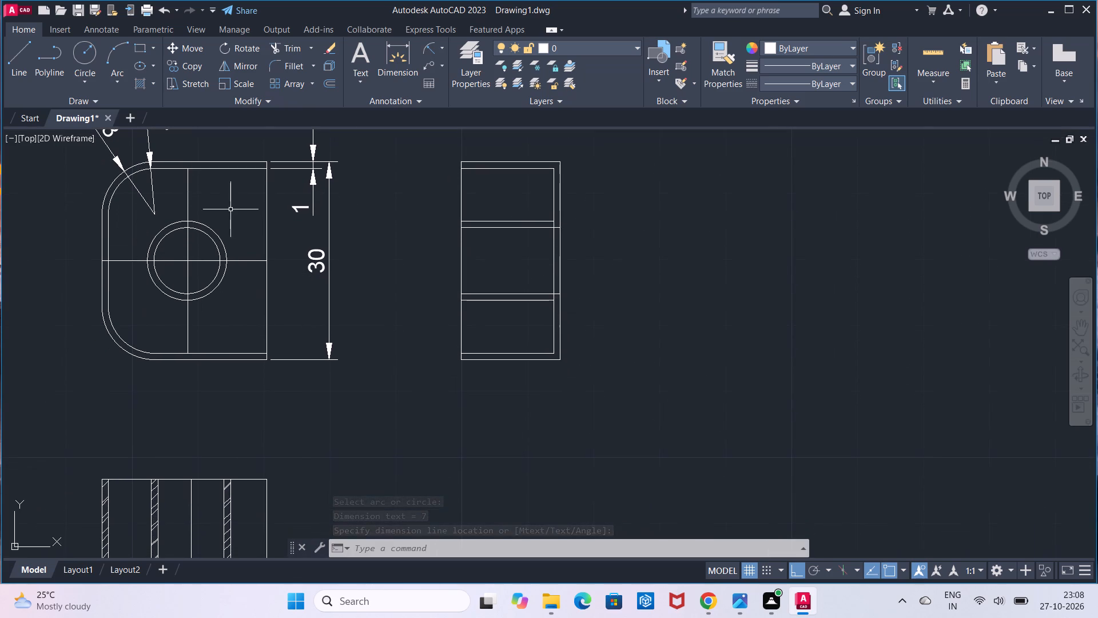
pyautogui.click(441, 47)
pyautogui.click(436, 63)
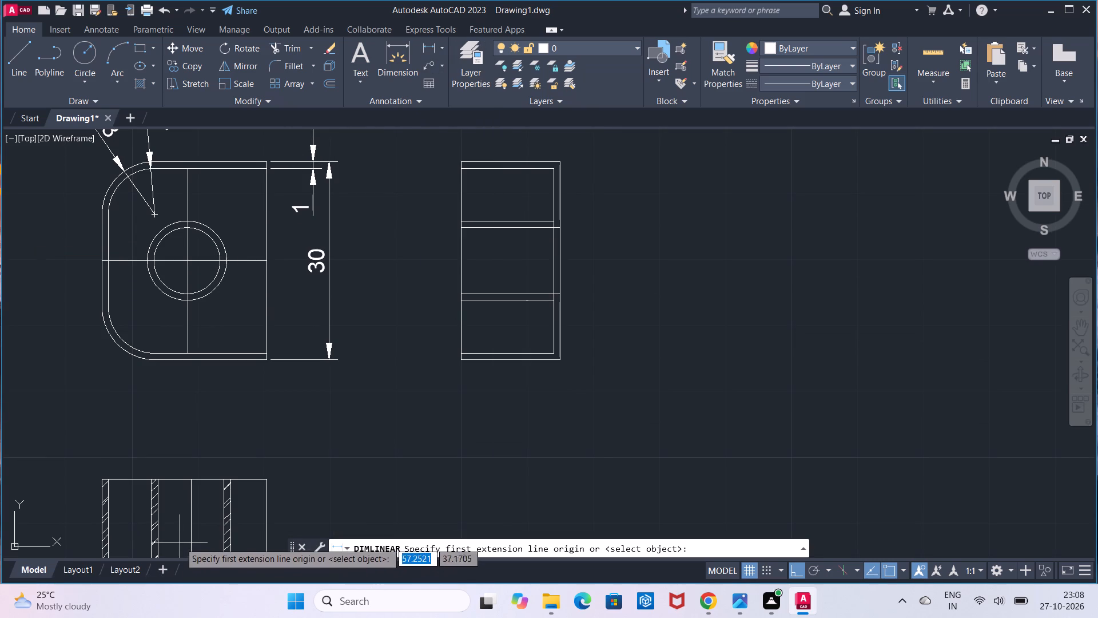
pyautogui.click(188, 349)
pyautogui.click(265, 354)
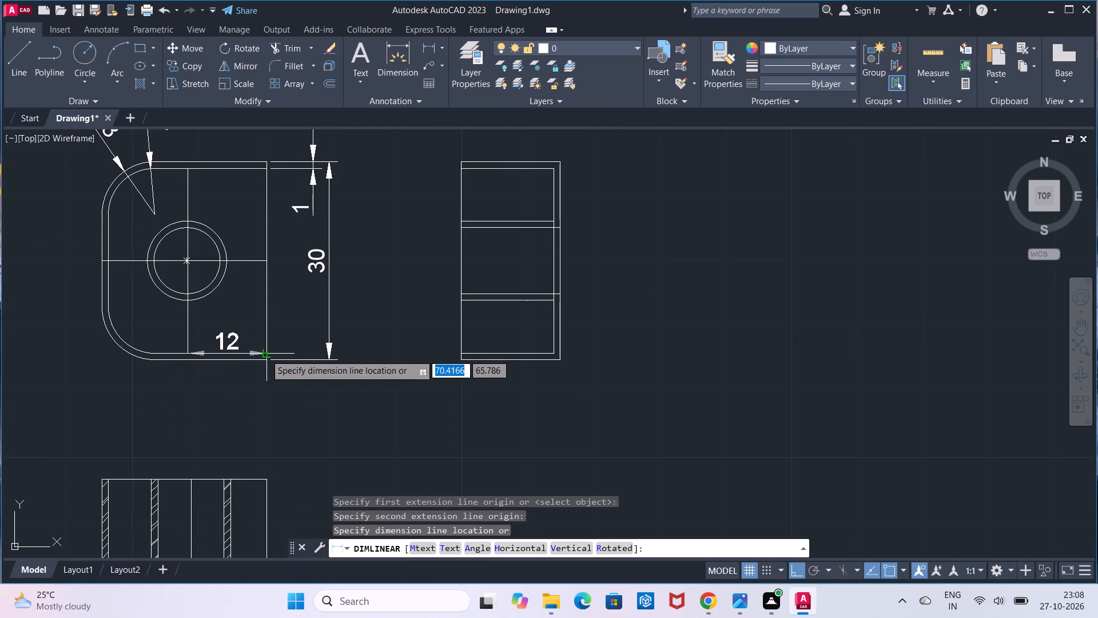
pyautogui.click(266, 382)
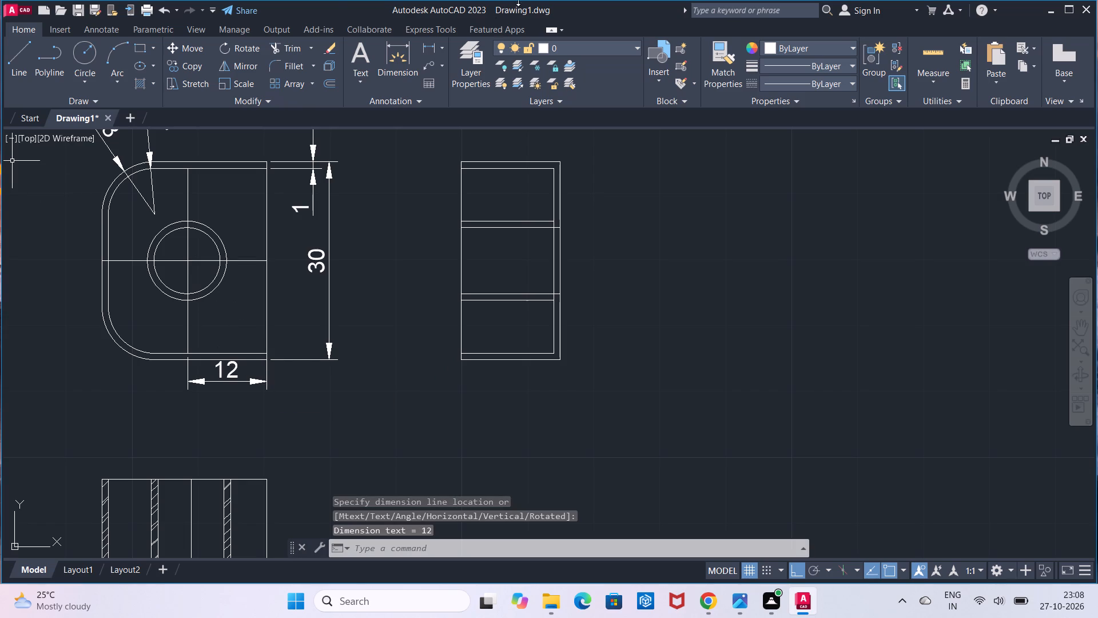
# Add a horizontal linear dimension for the plan view's overall width, placed below the centre line dimension.
pyautogui.click(435, 47)
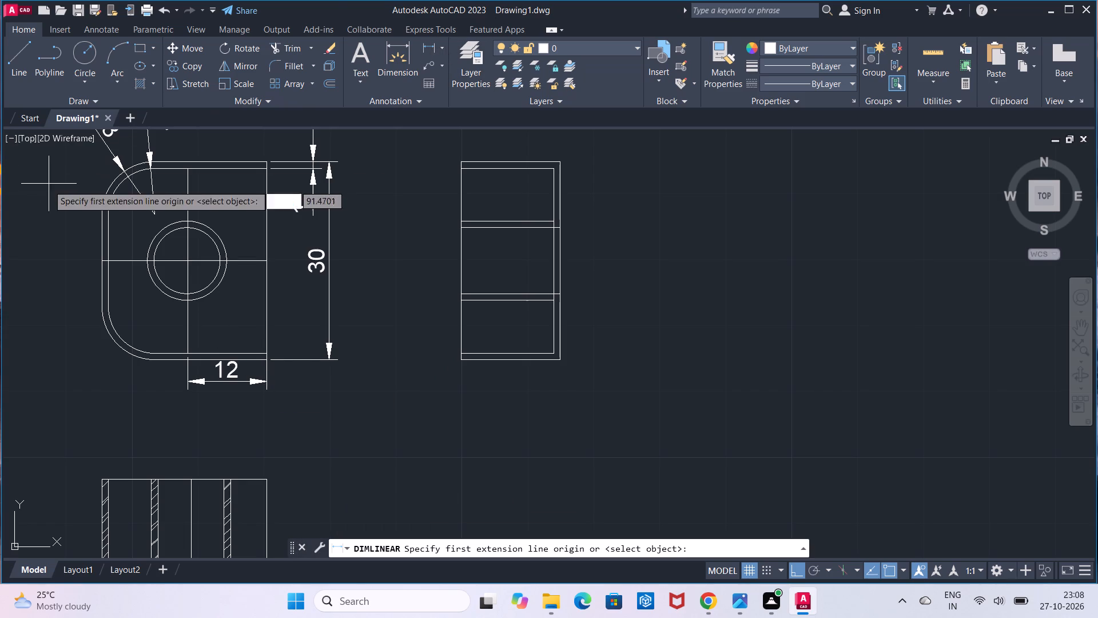
pyautogui.click(98, 306)
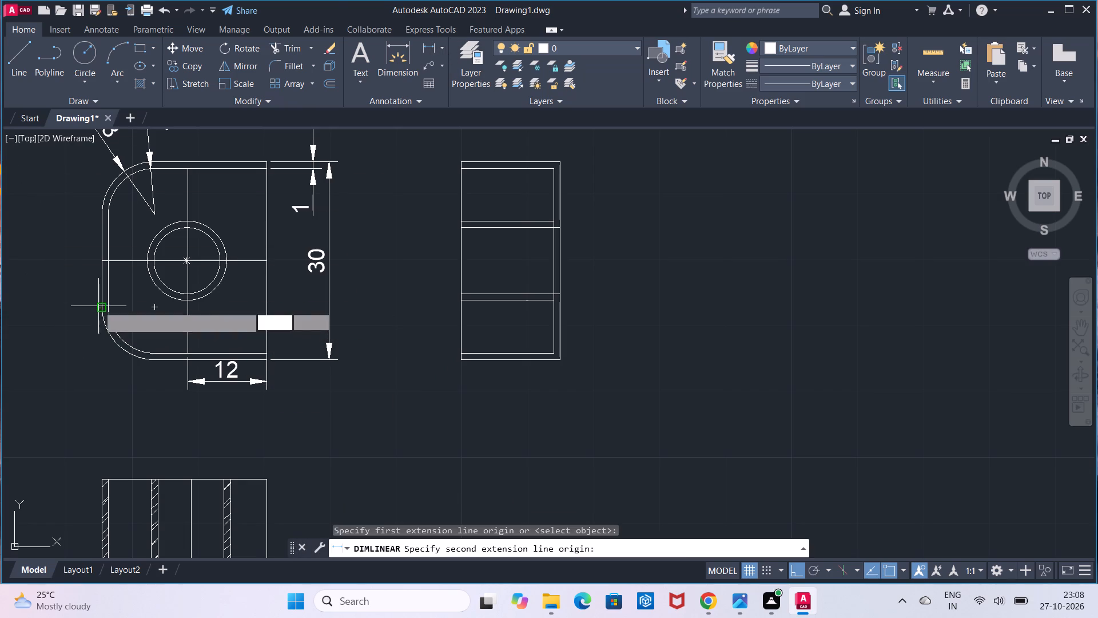
pyautogui.click(264, 306)
pyautogui.click(241, 404)
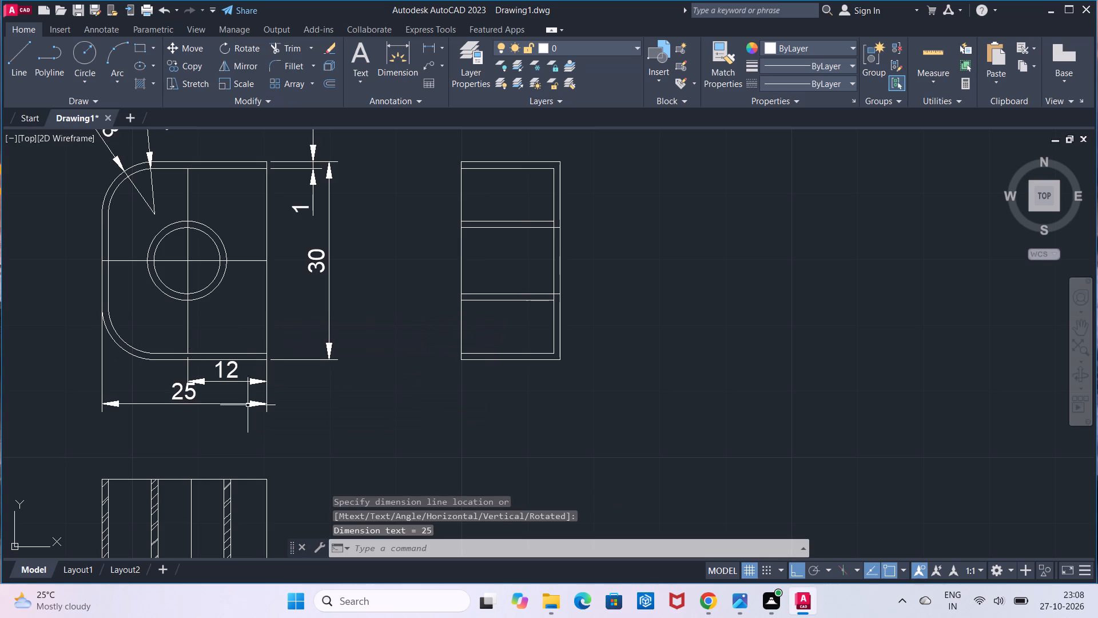
# Add a horizontal linear dimension for the side view's overall width, placed below the view.
pyautogui.scroll(-1, 279, 393)
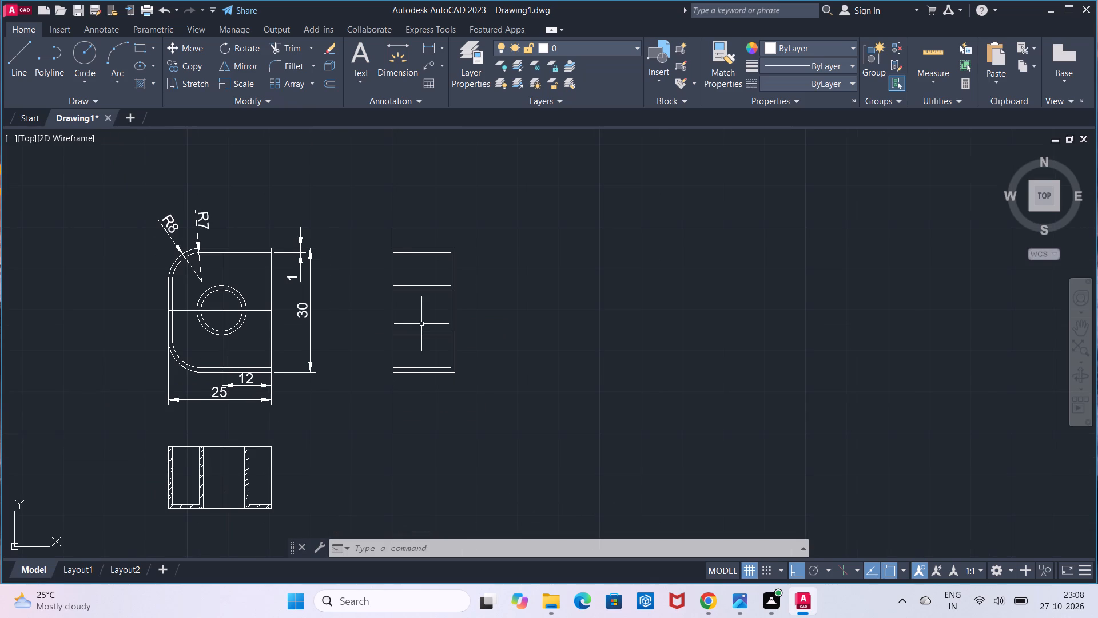
pyautogui.scroll(1, 427, 324)
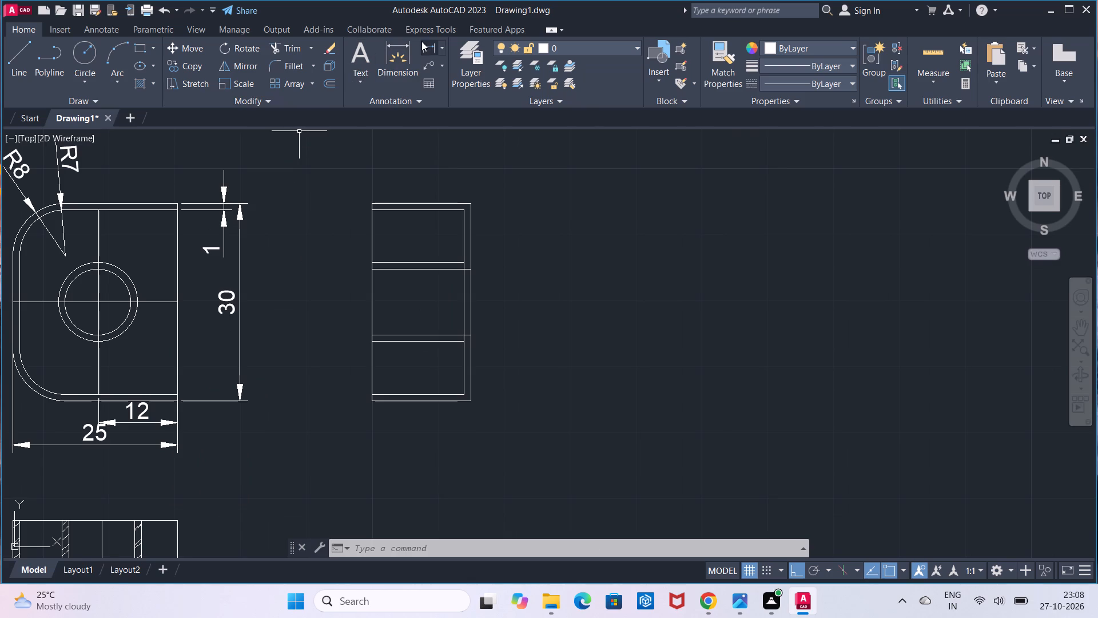
pyautogui.click(428, 41)
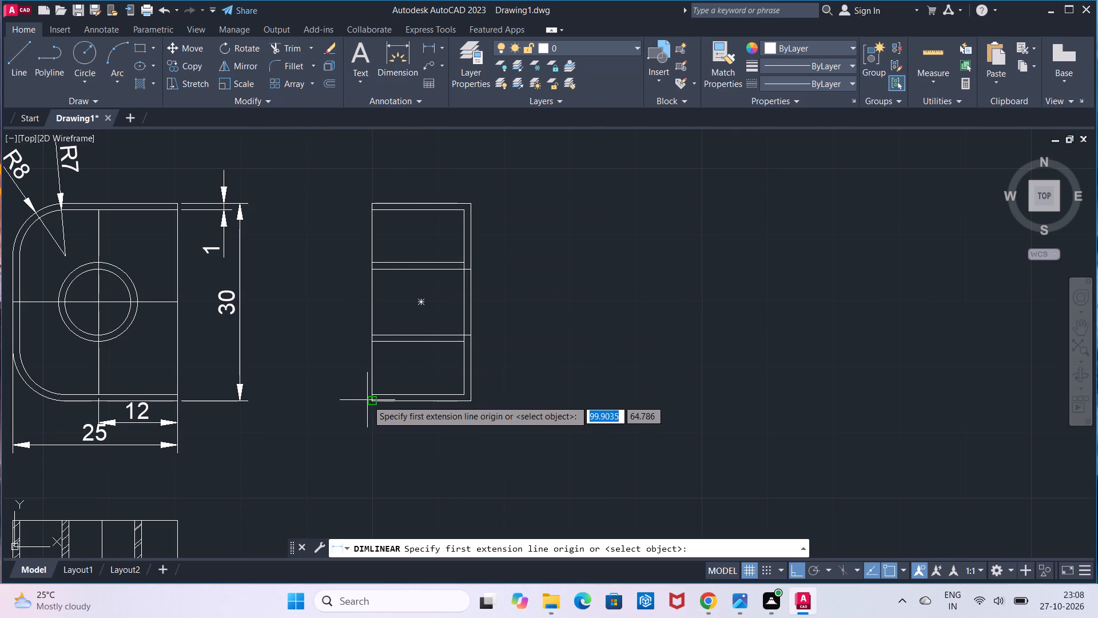
pyautogui.click(372, 400)
pyautogui.click(475, 405)
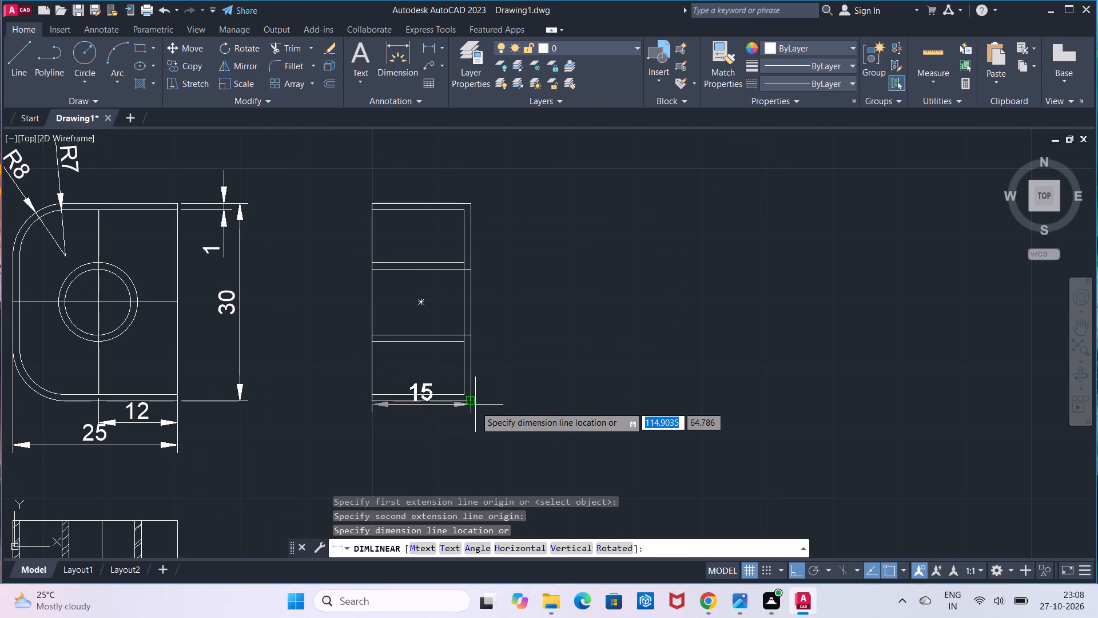
pyautogui.click(476, 435)
# Add diameter dimensions to the plan view's outer and inner circles, placing the text outside the outline.
pyautogui.moveTo(345, 441); pyautogui.dragTo(439, 294, button='middle')
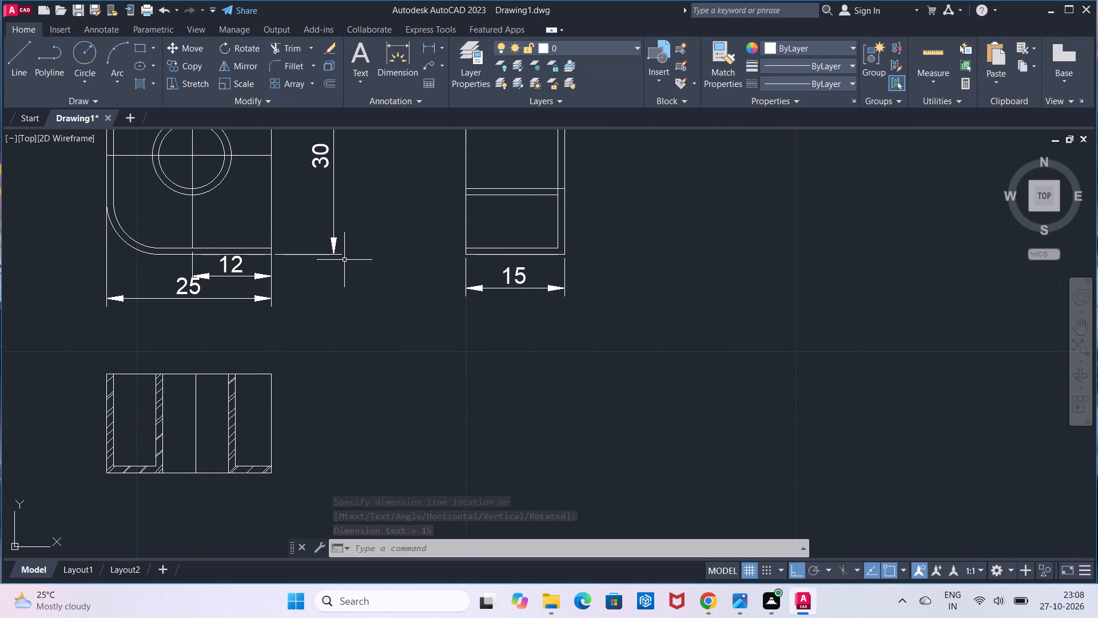
pyautogui.moveTo(327, 294); pyautogui.dragTo(353, 406, button='middle')
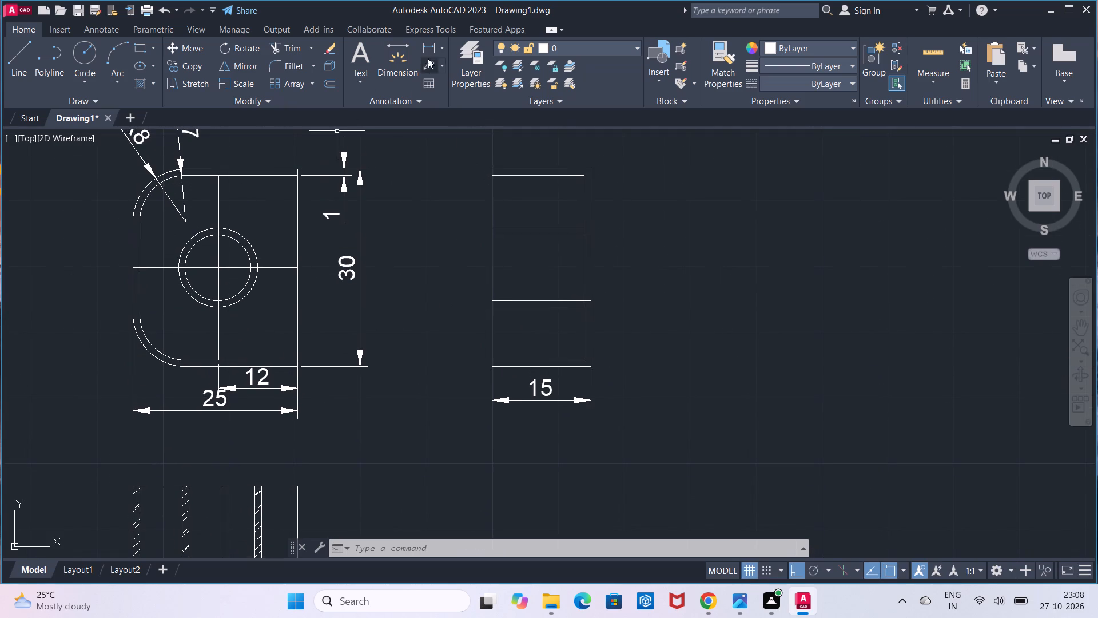
pyautogui.click(440, 46)
pyautogui.click(459, 211)
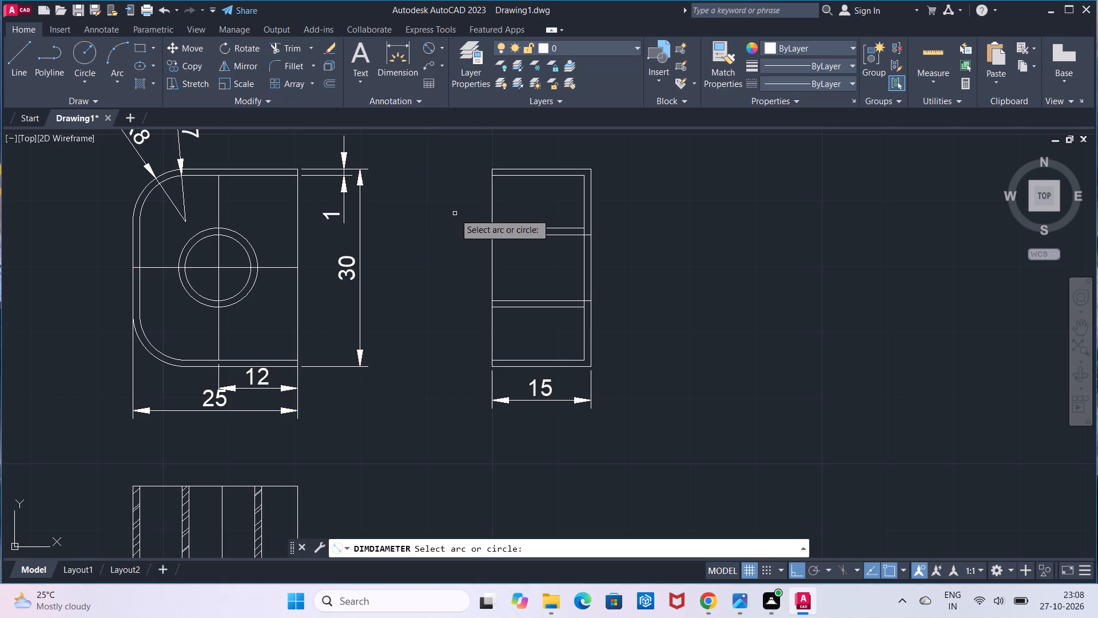
pyautogui.click(249, 248)
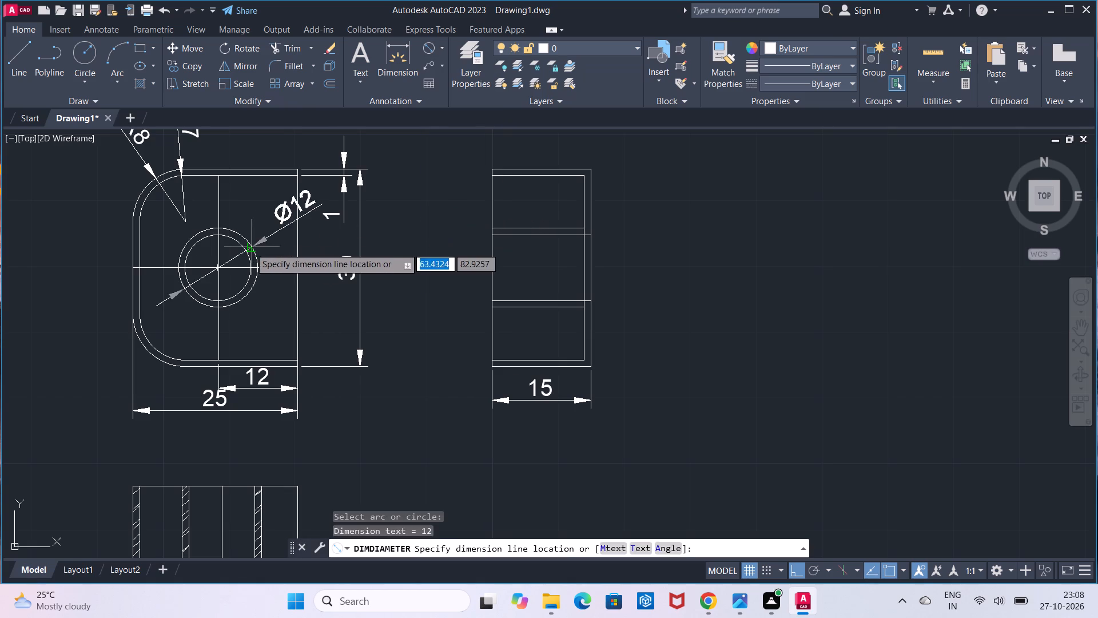
pyautogui.click(265, 145)
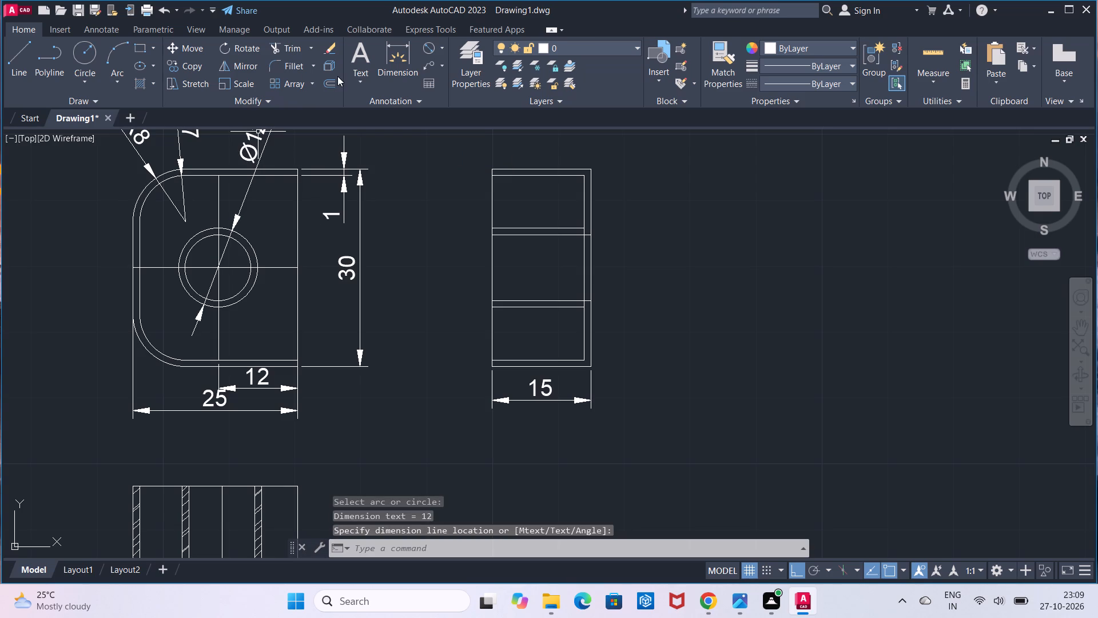
pyautogui.click(430, 55)
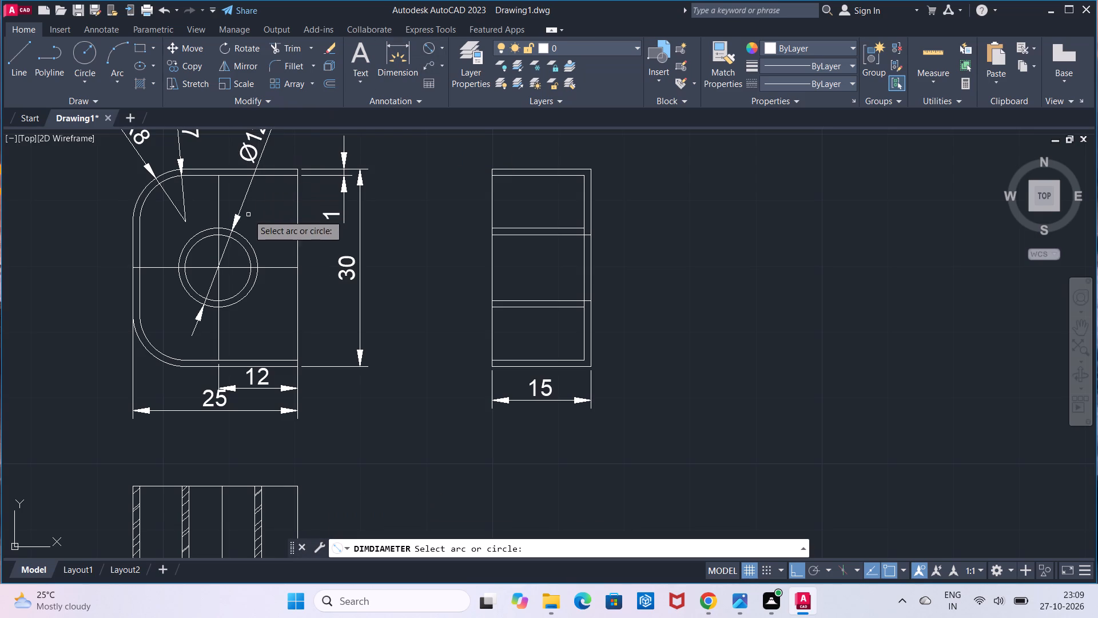
pyautogui.click(239, 243)
pyautogui.click(52, 243)
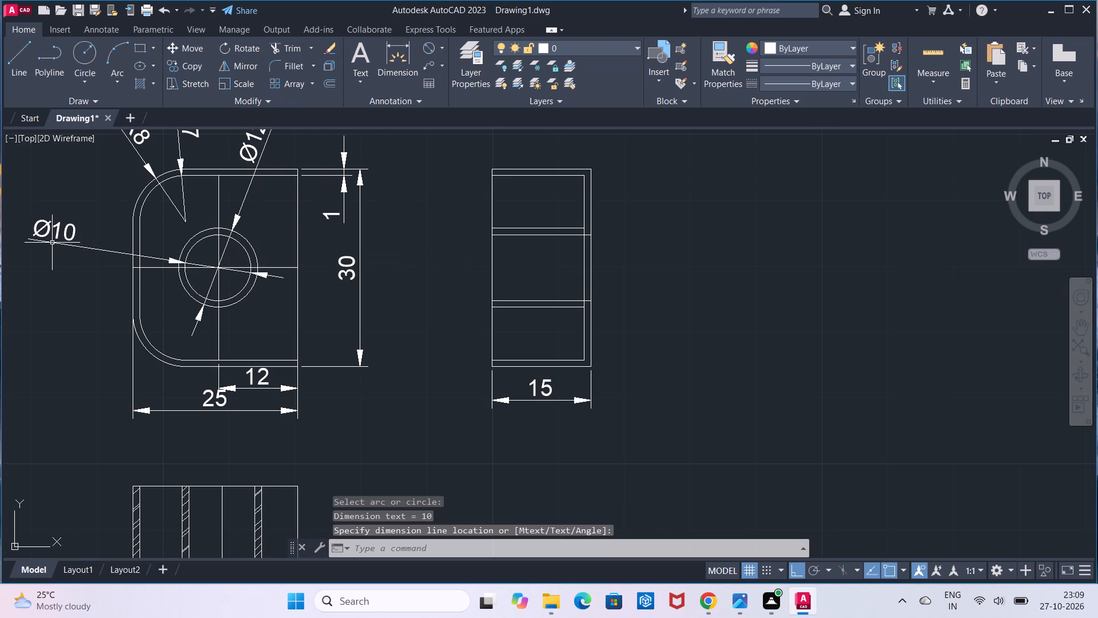
# Add a vertical linear dimension for the base thickness at the section view's bottom-right corner.
pyautogui.scroll(-2, 52, 243)
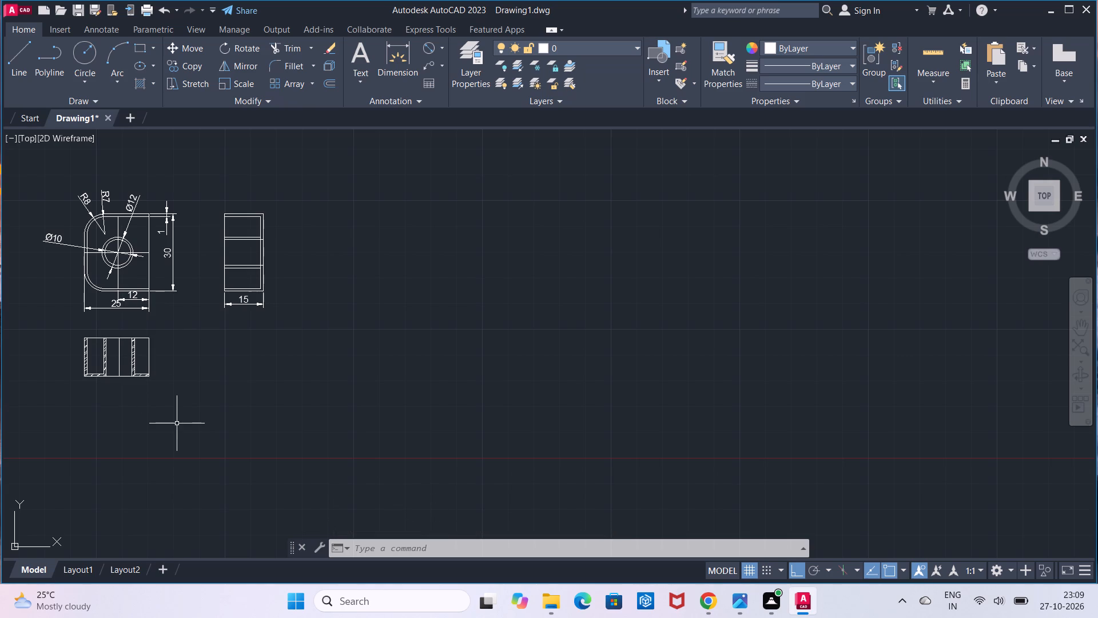
pyautogui.scroll(1, 177, 403)
pyautogui.moveTo(149, 337); pyautogui.dragTo(230, 321, button='middle')
pyautogui.scroll(1, 231, 320)
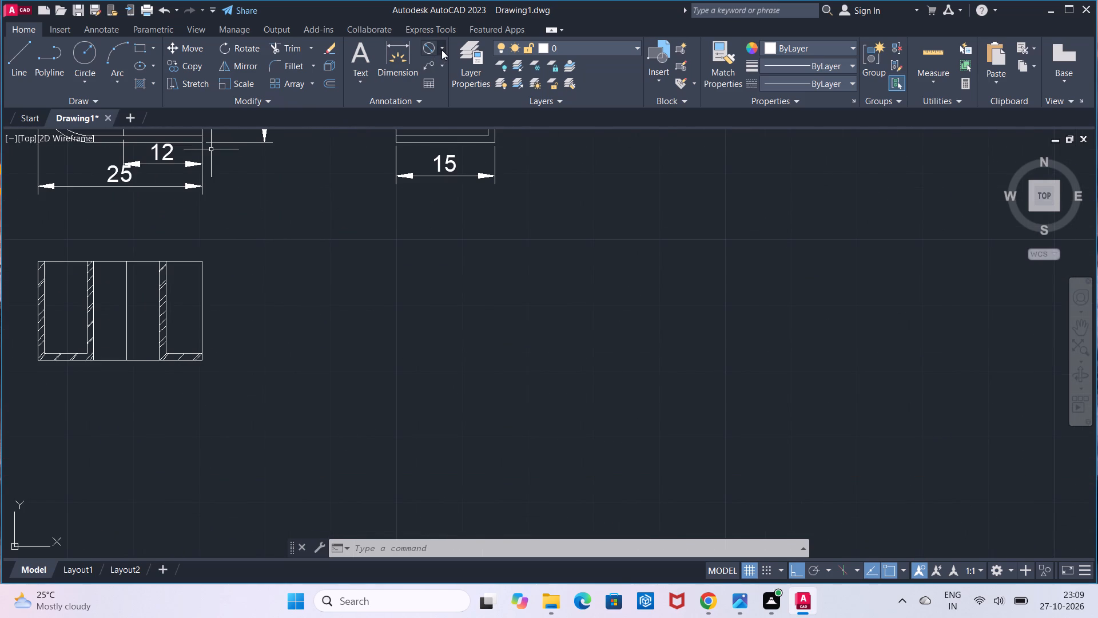
pyautogui.click(441, 50)
pyautogui.click(447, 80)
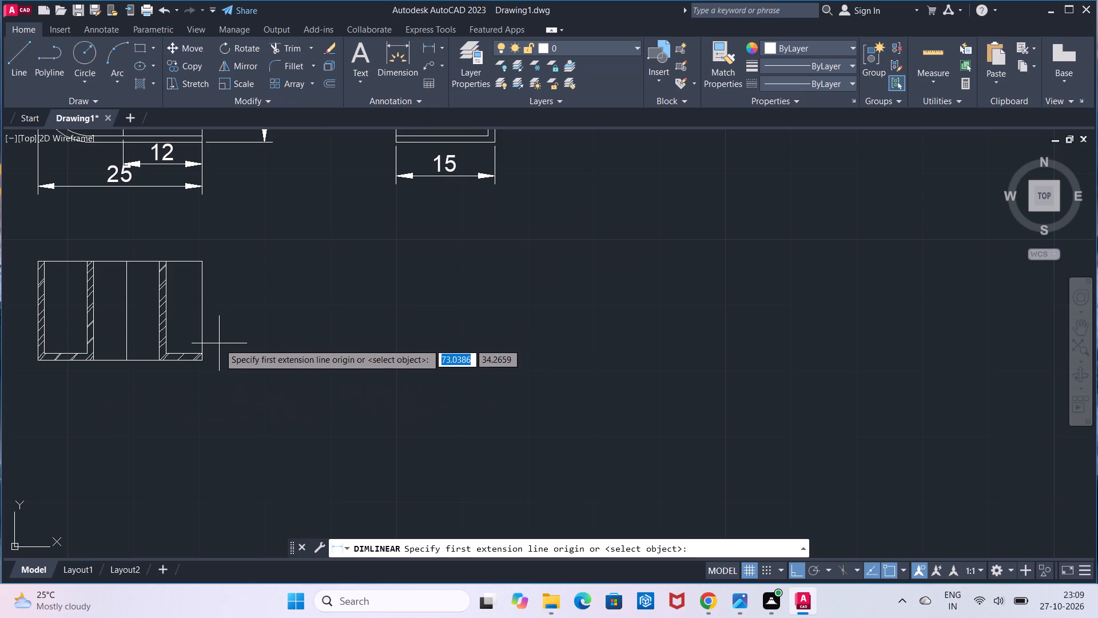
pyautogui.click(204, 350)
pyautogui.click(203, 361)
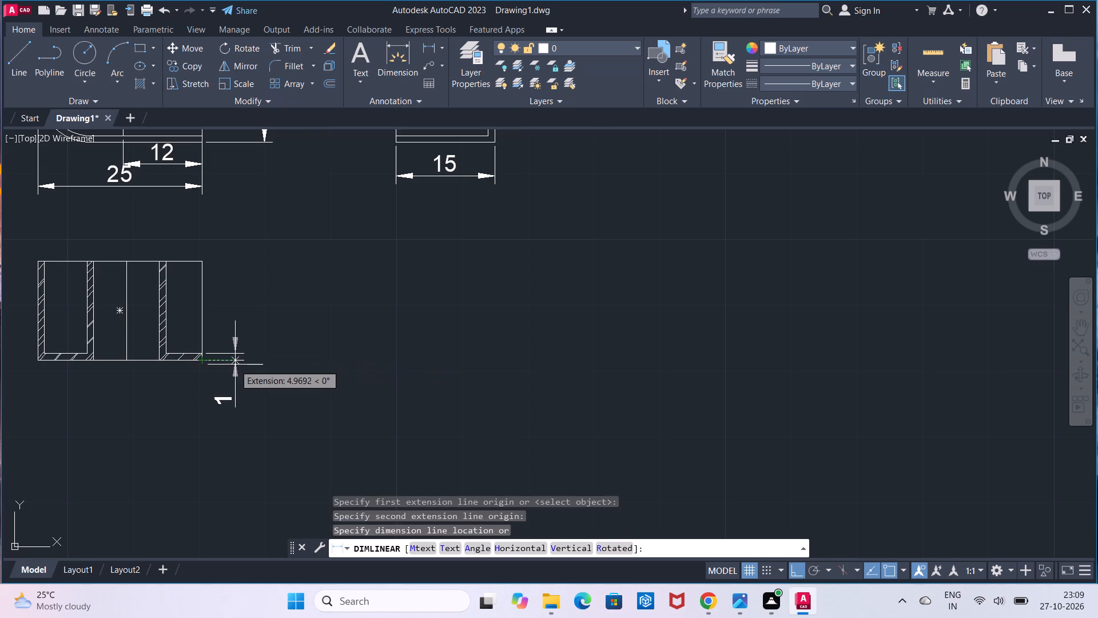
pyautogui.click(248, 365)
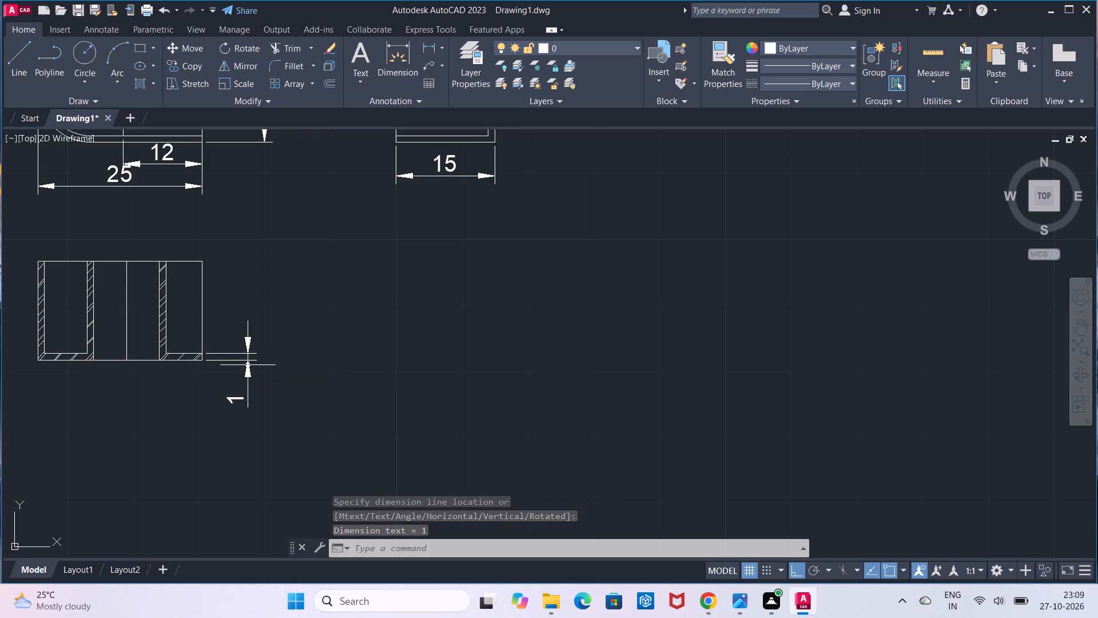
pyautogui.press('Escape')
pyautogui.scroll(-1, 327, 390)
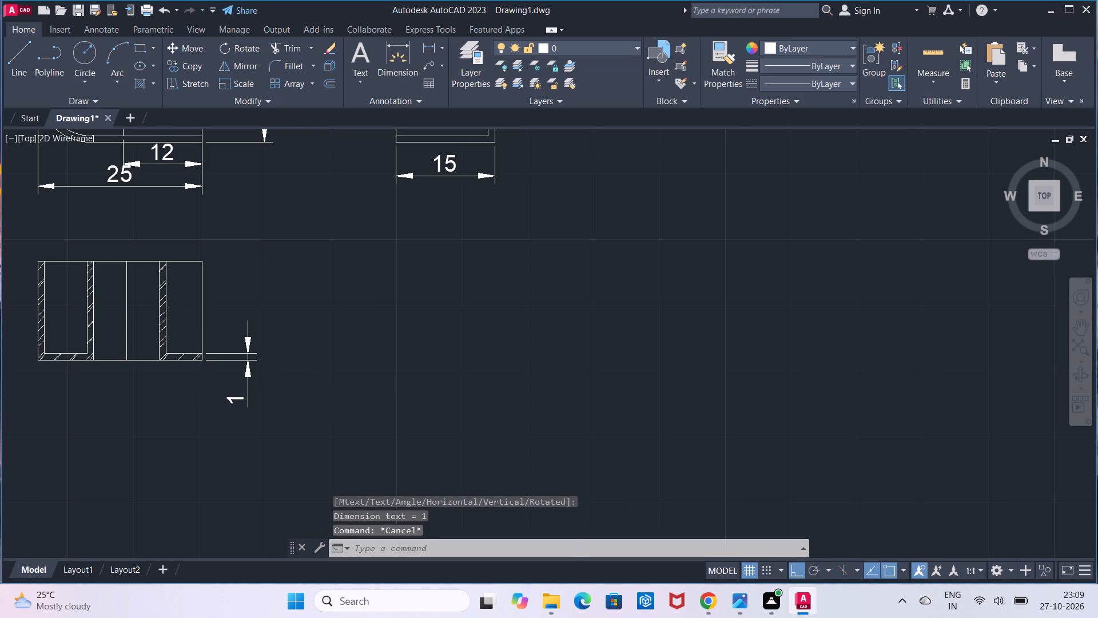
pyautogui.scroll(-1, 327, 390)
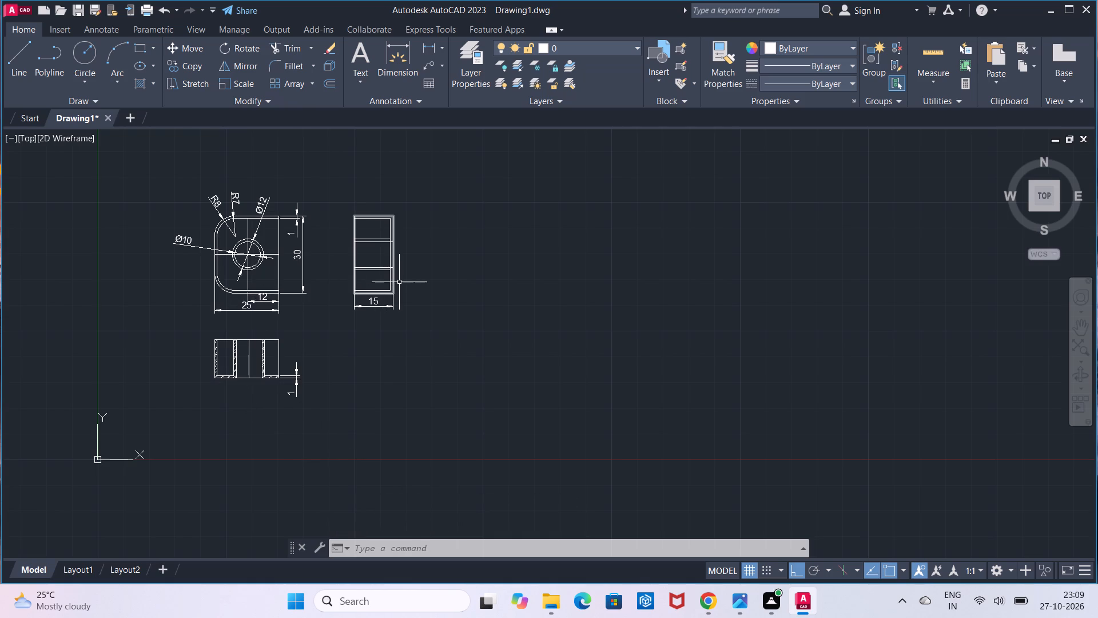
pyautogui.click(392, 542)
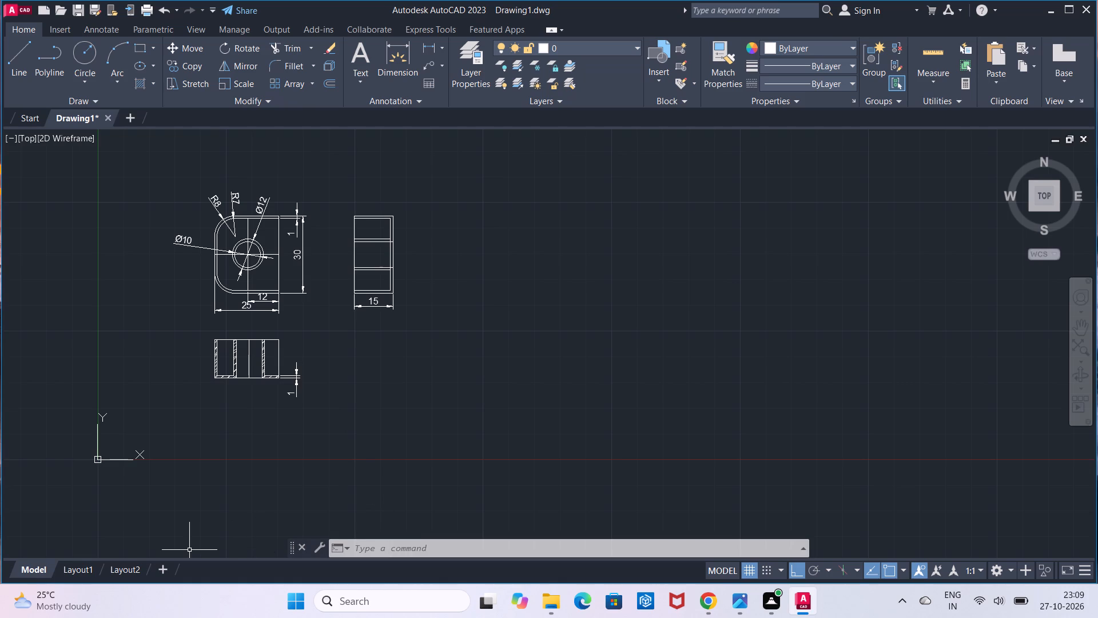
# Set the drawing units' length precision to 0 using the Units command.
pyautogui.click(375, 554)
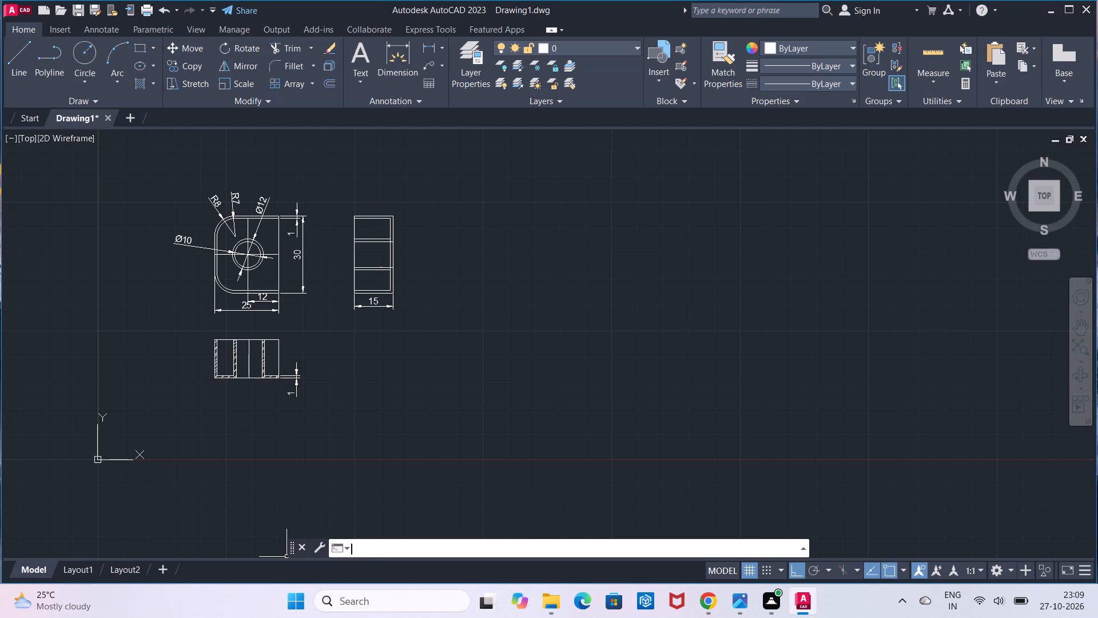
pyautogui.write('un')
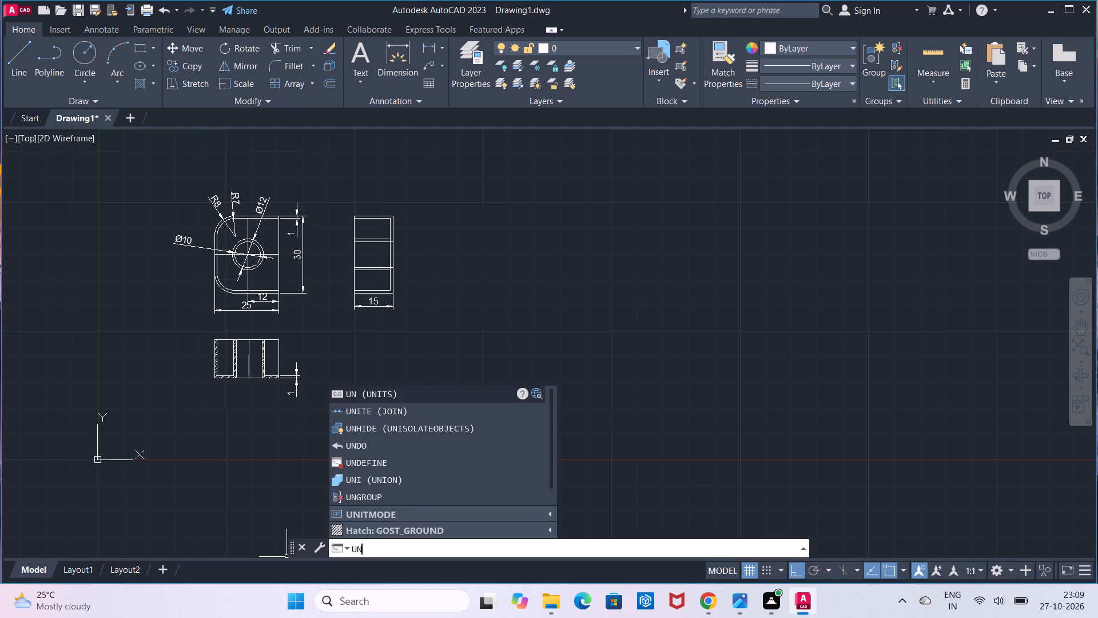
pyautogui.click(379, 398)
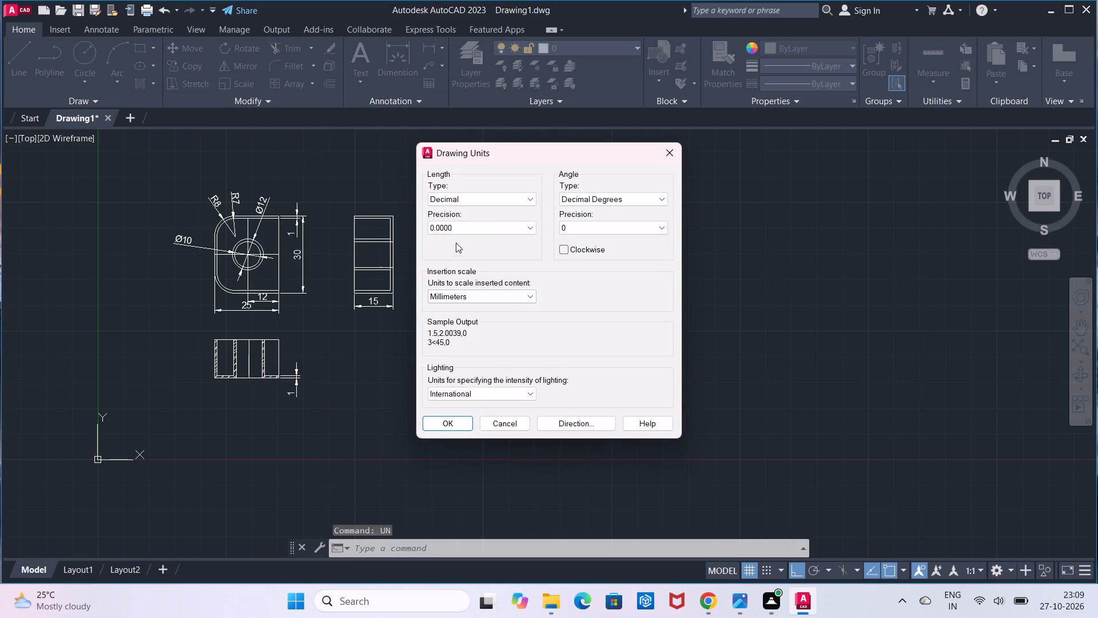
pyautogui.click(459, 228)
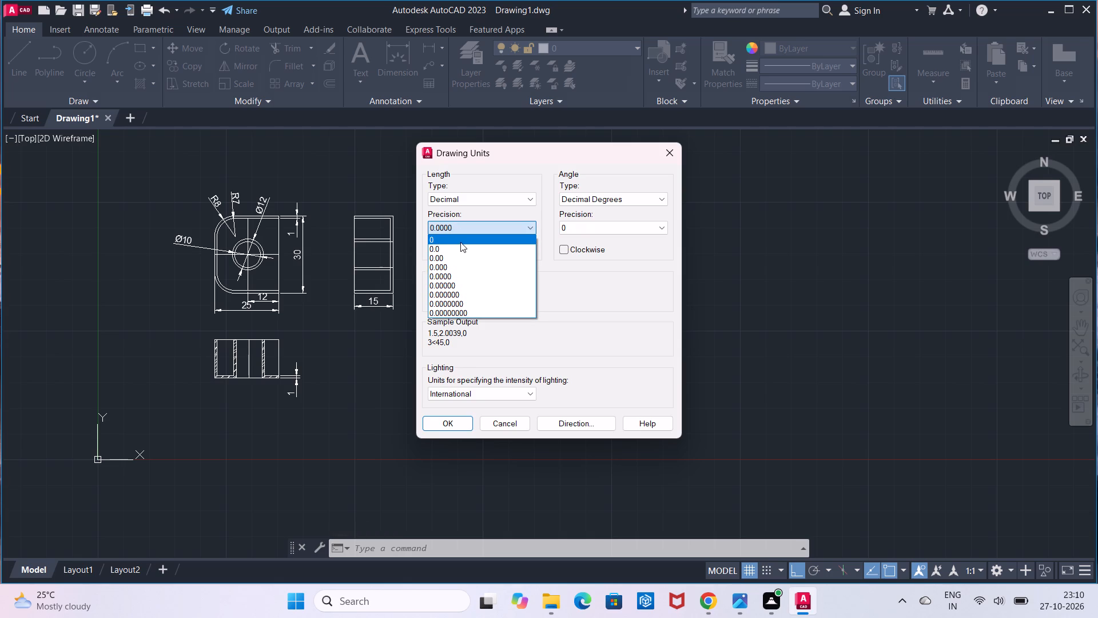
pyautogui.click(460, 242)
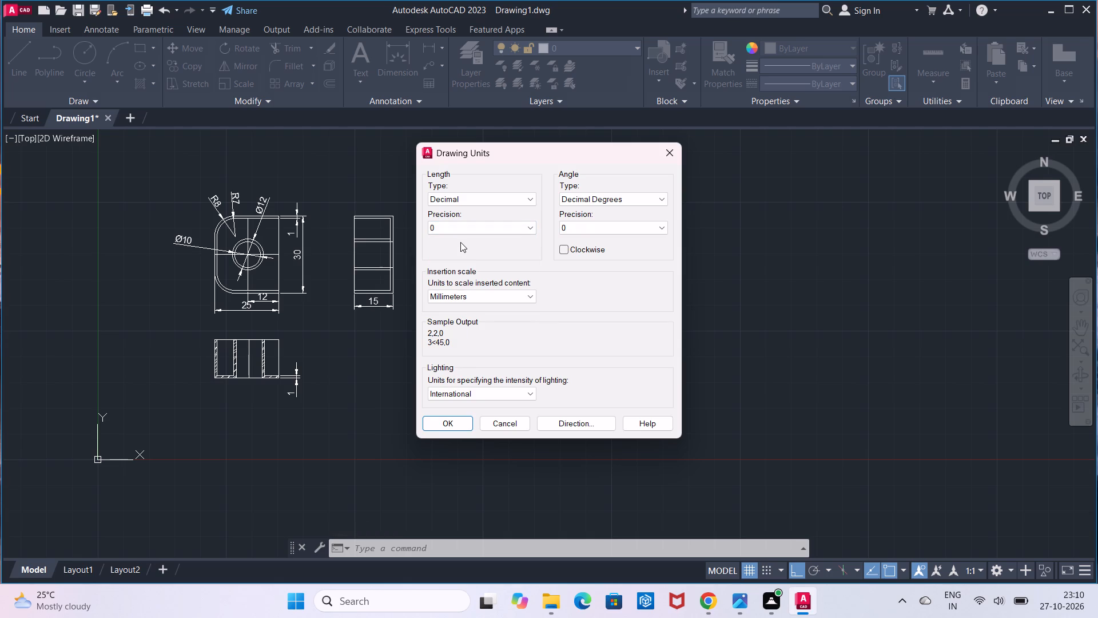
pyautogui.click(447, 415)
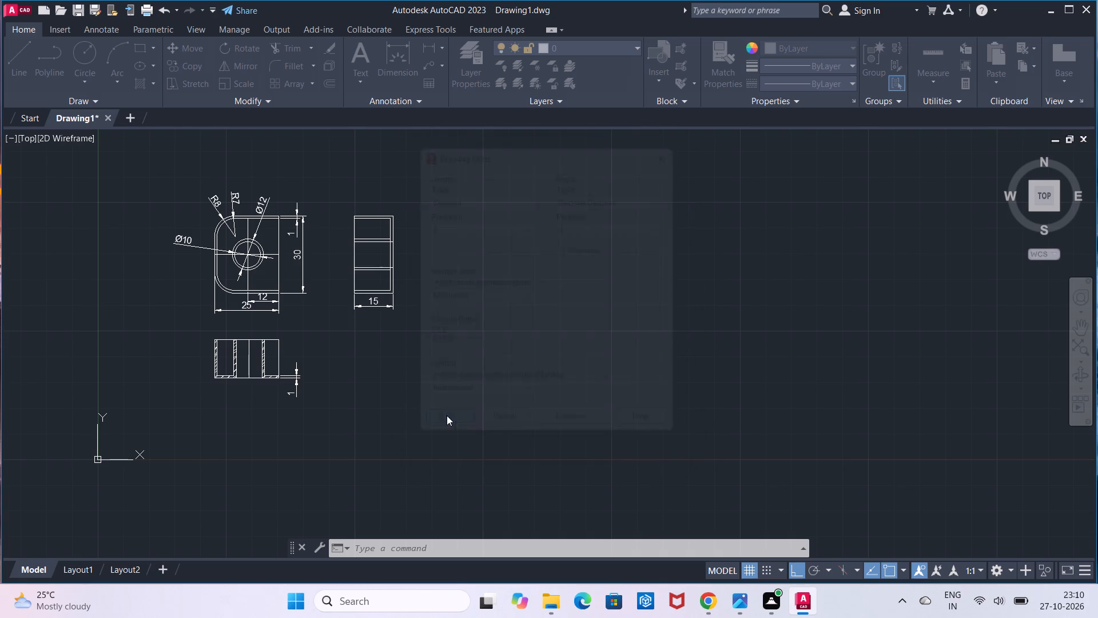
# Modify the ISO-25 dimension style to use a text height of 6 and ISO standard text alignment.
pyautogui.click(412, 543)
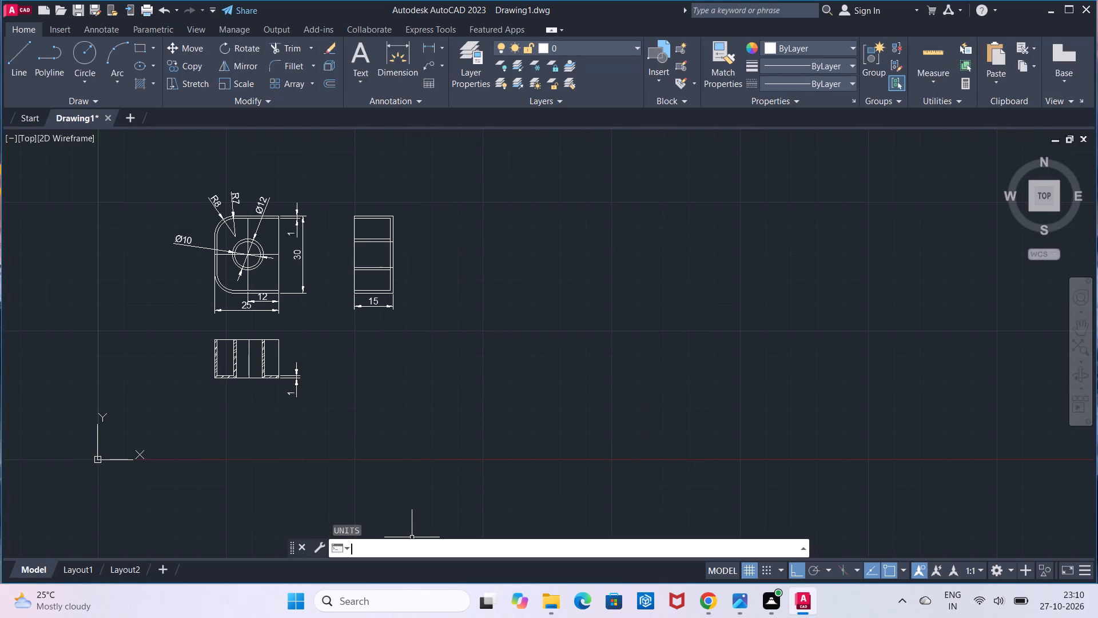
pyautogui.press('d')
pyautogui.press('Return')
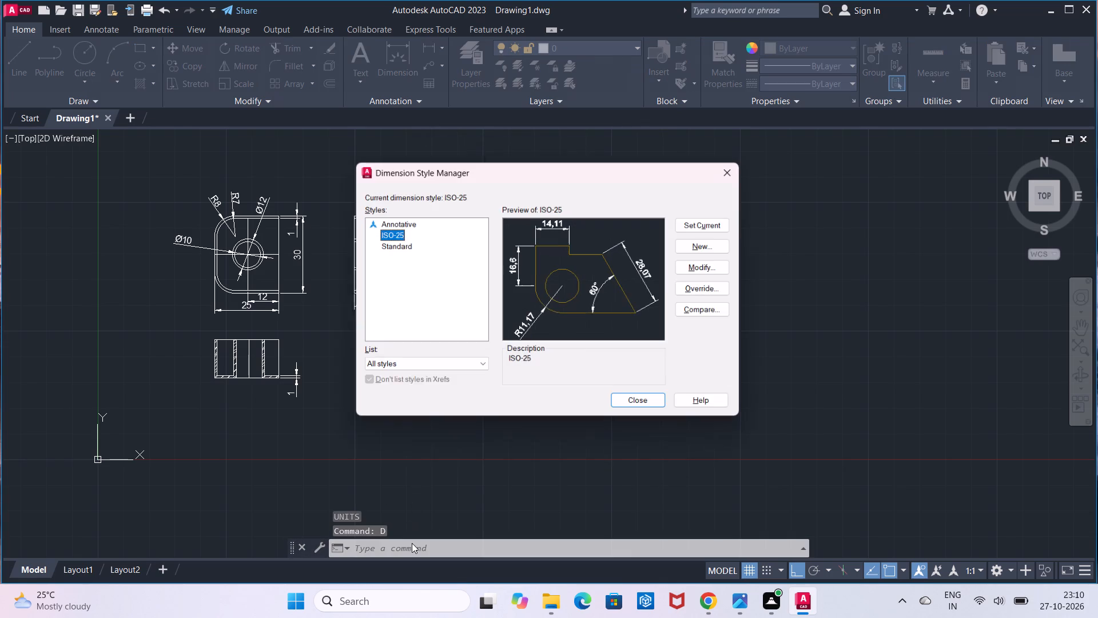
pyautogui.click(702, 274)
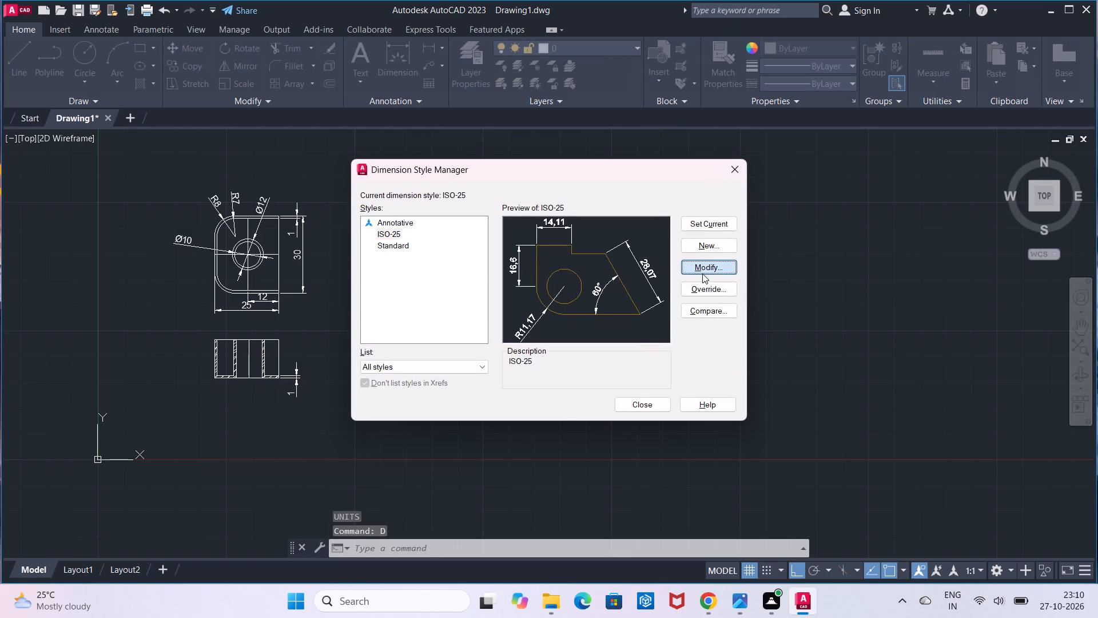
pyautogui.click(522, 247)
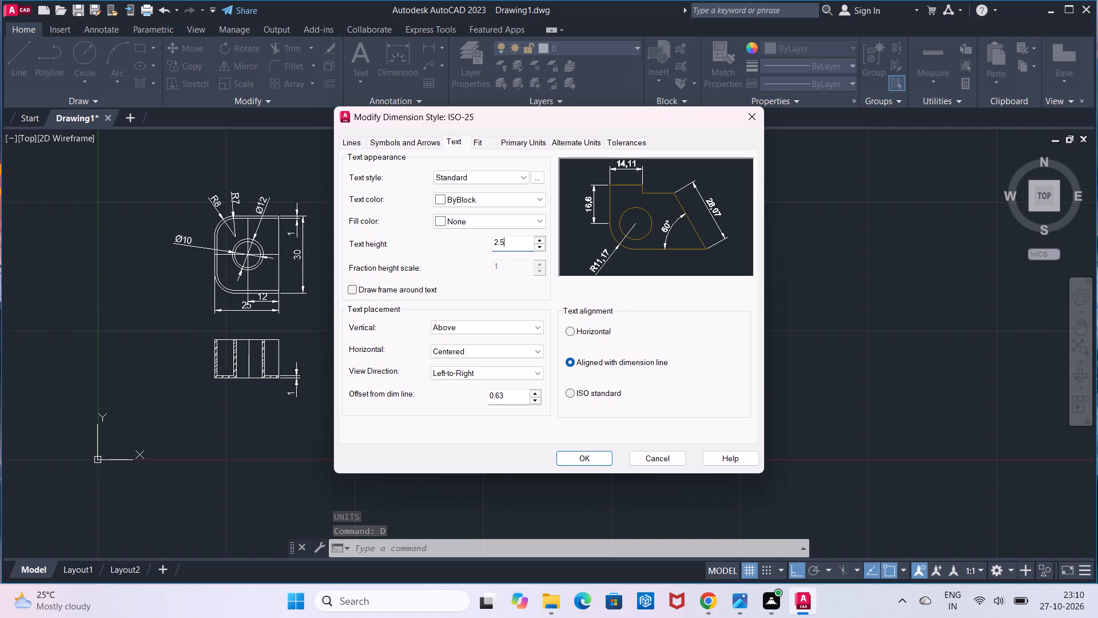
pyautogui.press('BackSpace')
pyautogui.press('BackSpace')
pyautogui.press('BackSpace')
pyautogui.press('6')
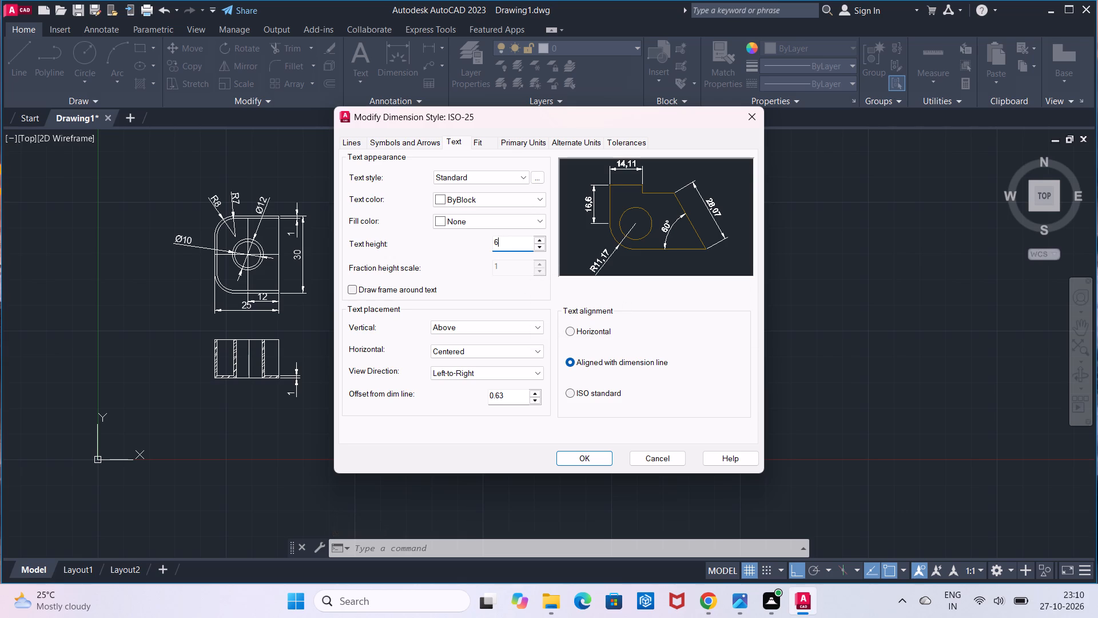
pyautogui.click(571, 390)
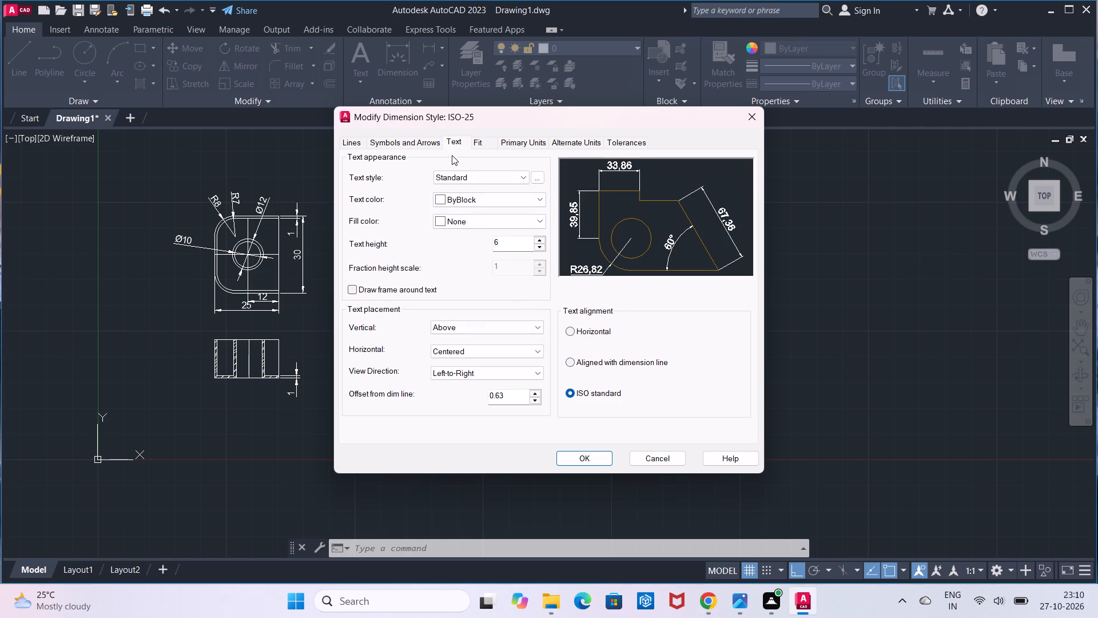
# Set the ISO-25 style's linear dimension precision to 0 and make it the current dimension style.
pyautogui.click(515, 145)
pyautogui.click(516, 196)
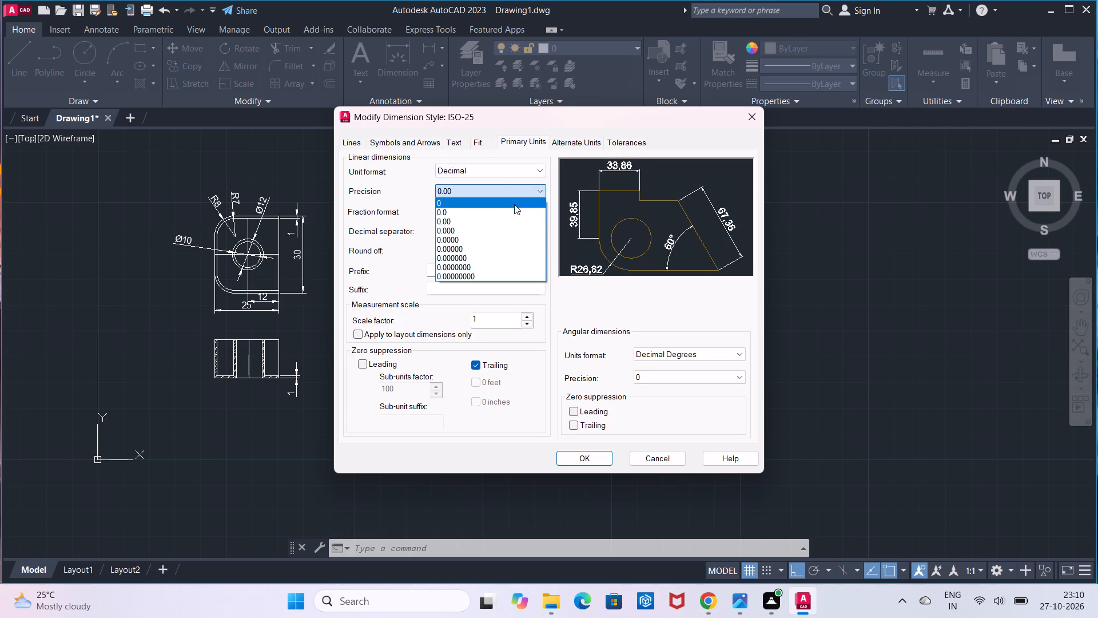
pyautogui.click(514, 207)
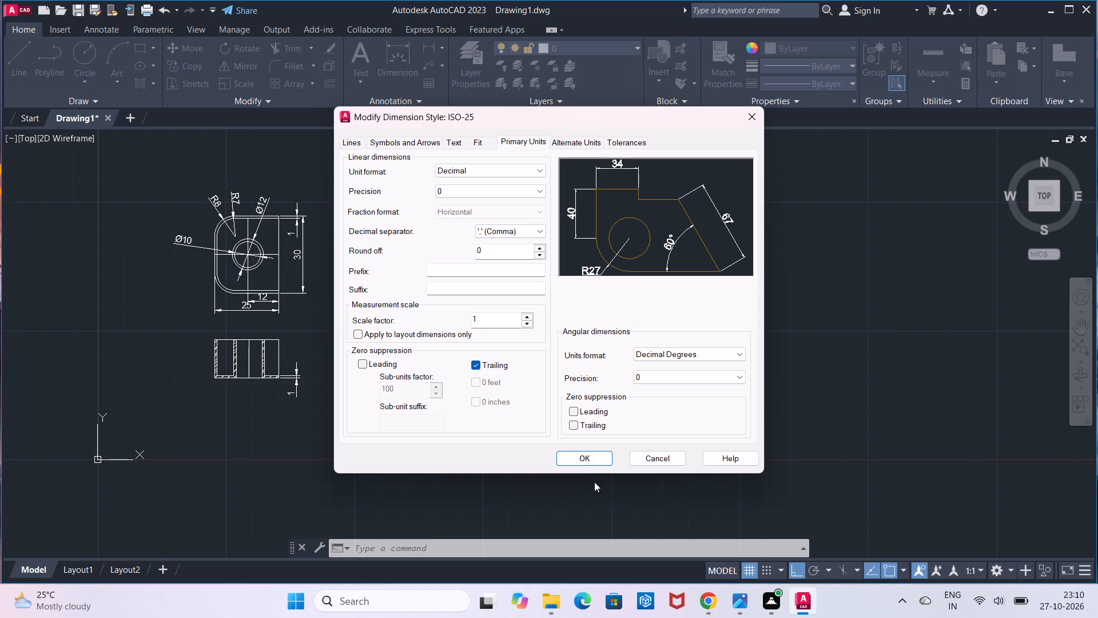
pyautogui.click(594, 462)
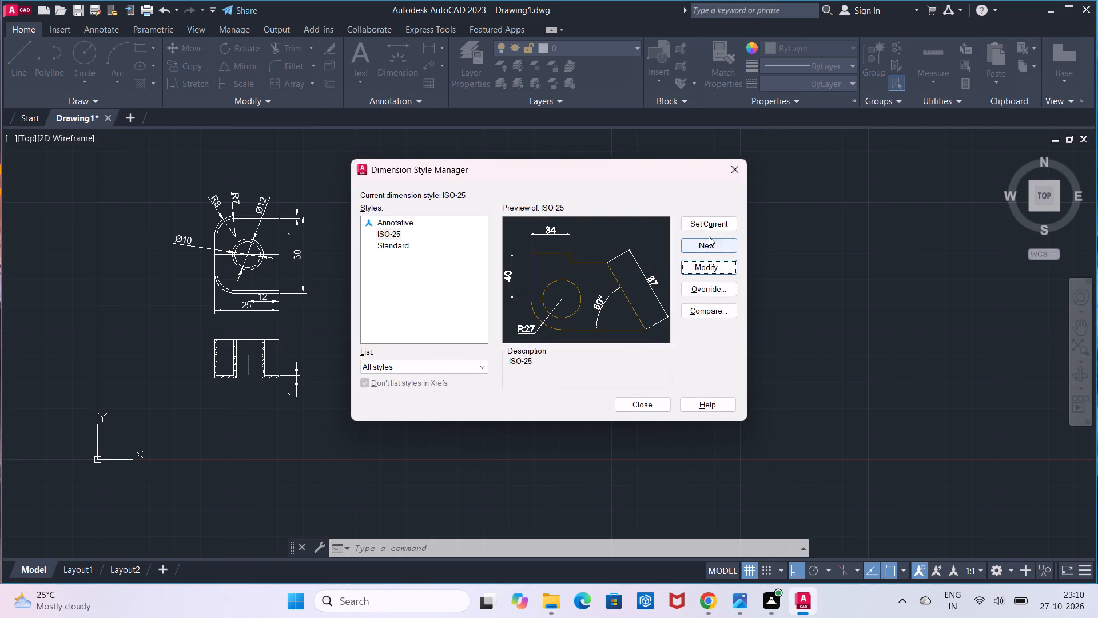
pyautogui.click(709, 230)
pyautogui.click(643, 405)
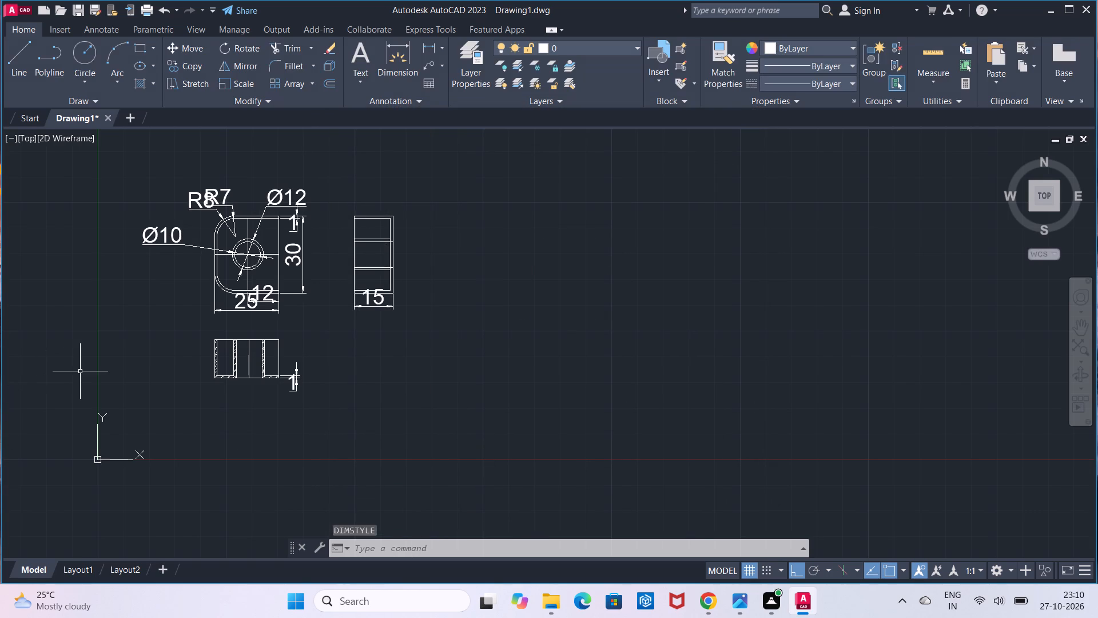
# Turn off command log file recording with LOGFILEOFF.
pyautogui.scroll(1, 216, 308)
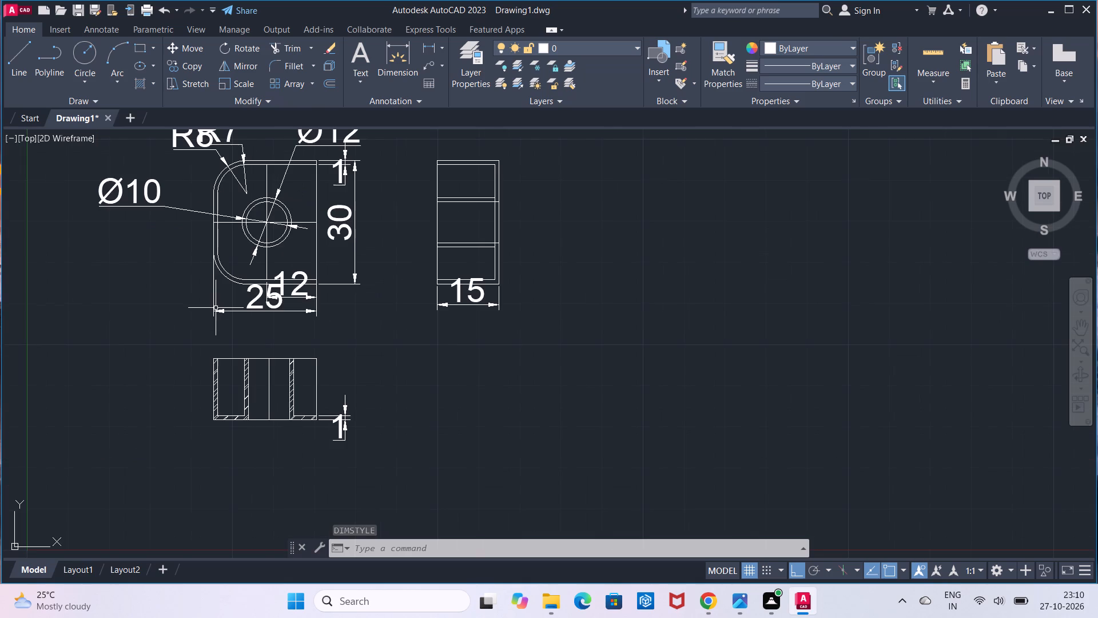
pyautogui.scroll(-1, 216, 308)
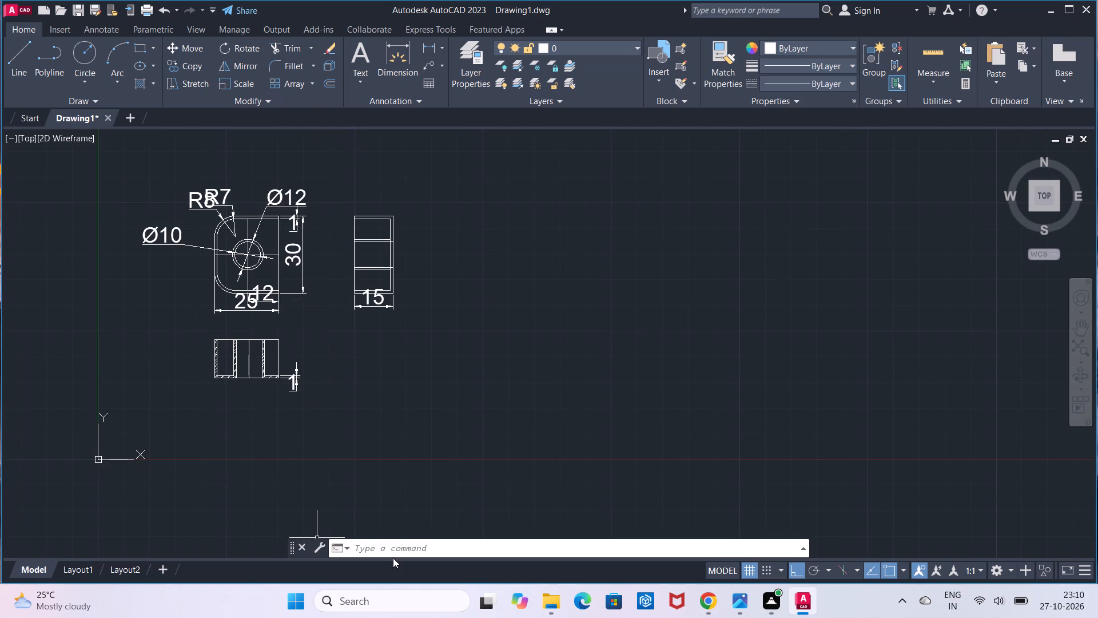
pyautogui.click(395, 541)
pyautogui.write('logf')
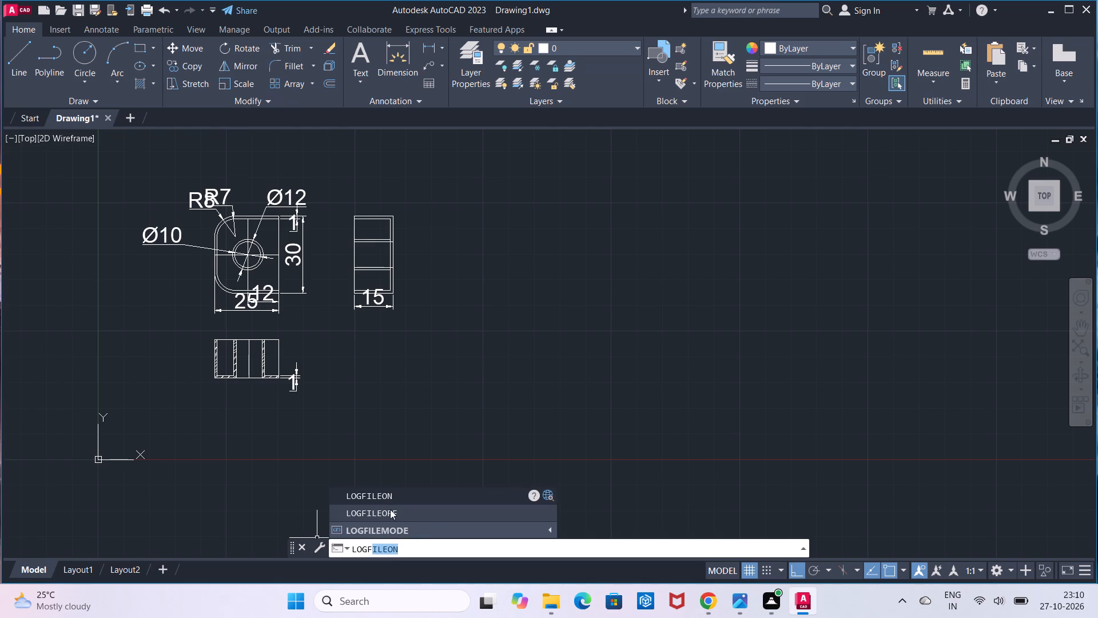
pyautogui.click(389, 506)
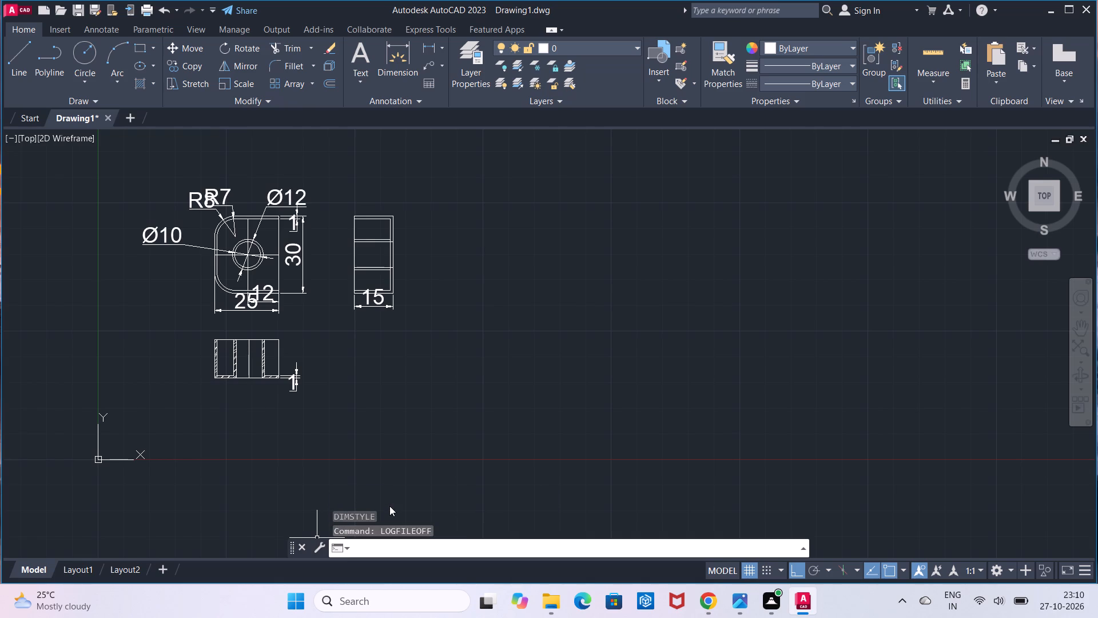
# Start saving the drawing to the Documents folder and clear the default file name.
pyautogui.click(78, 17)
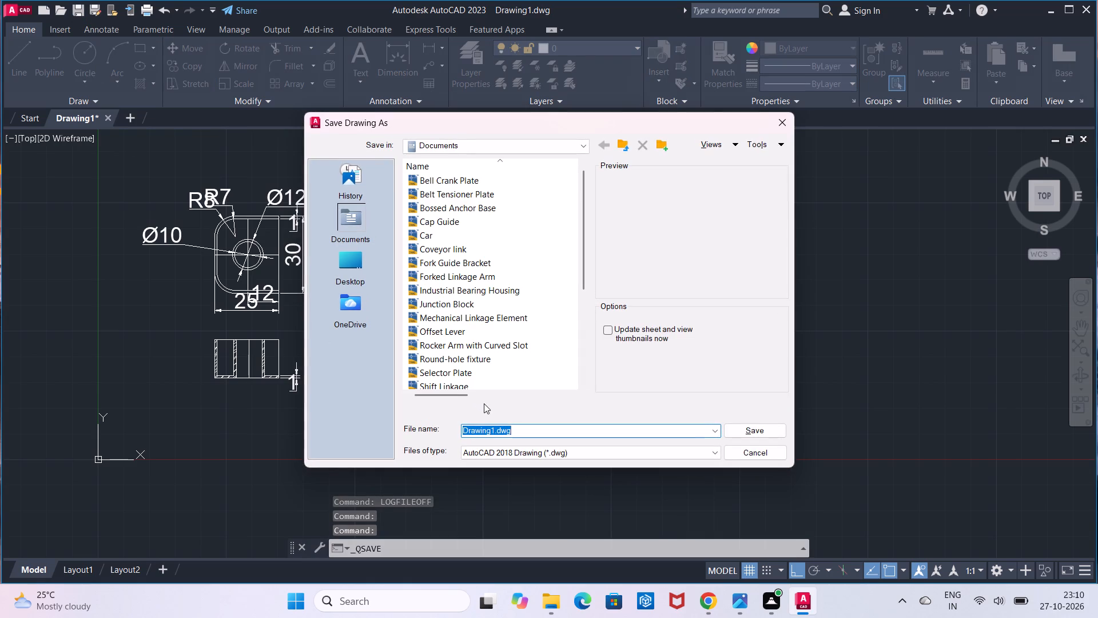
pyautogui.press('BackSpace')
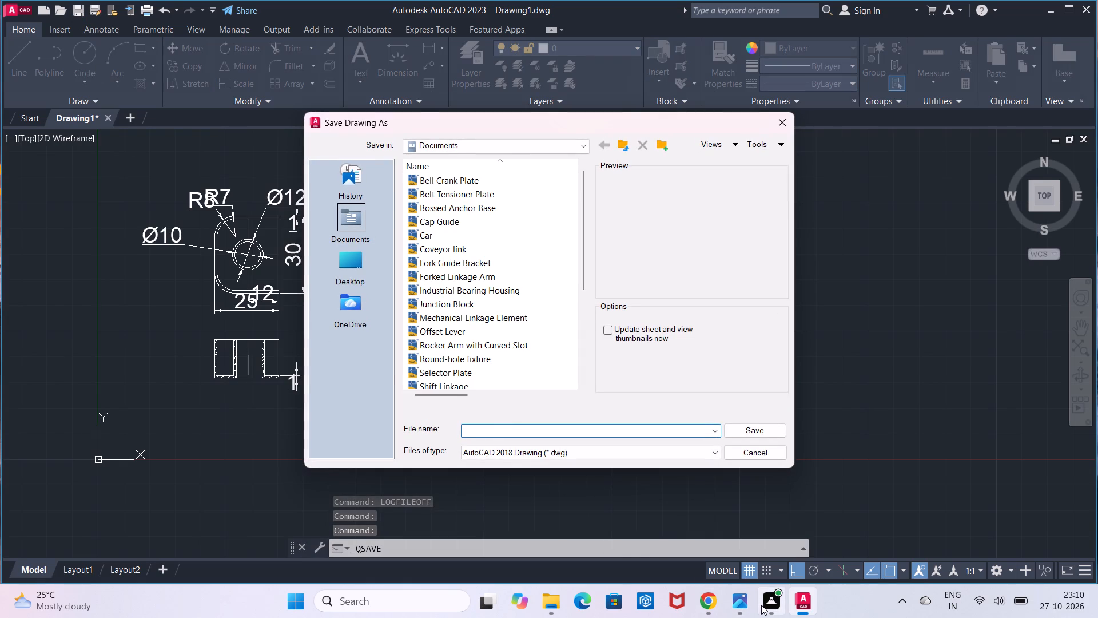
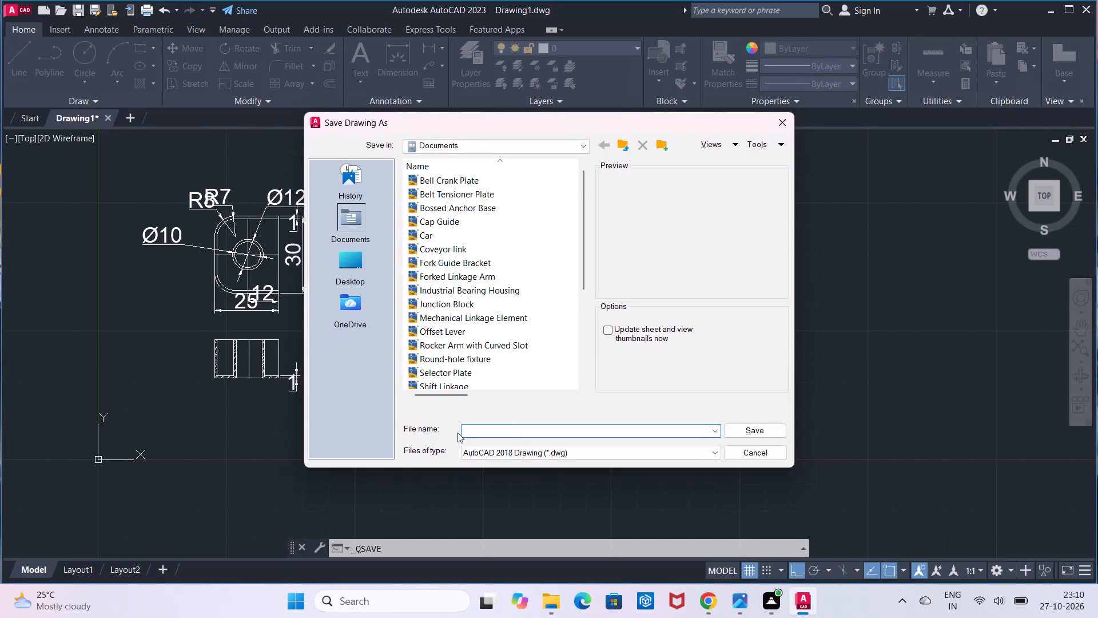
# Name the drawing file "U-shaped bracket with a central boss" and save it in the AutoCAD 2018 DWG format.
pyautogui.click(457, 433)
pyautogui.click(488, 430)
pyautogui.press('u')
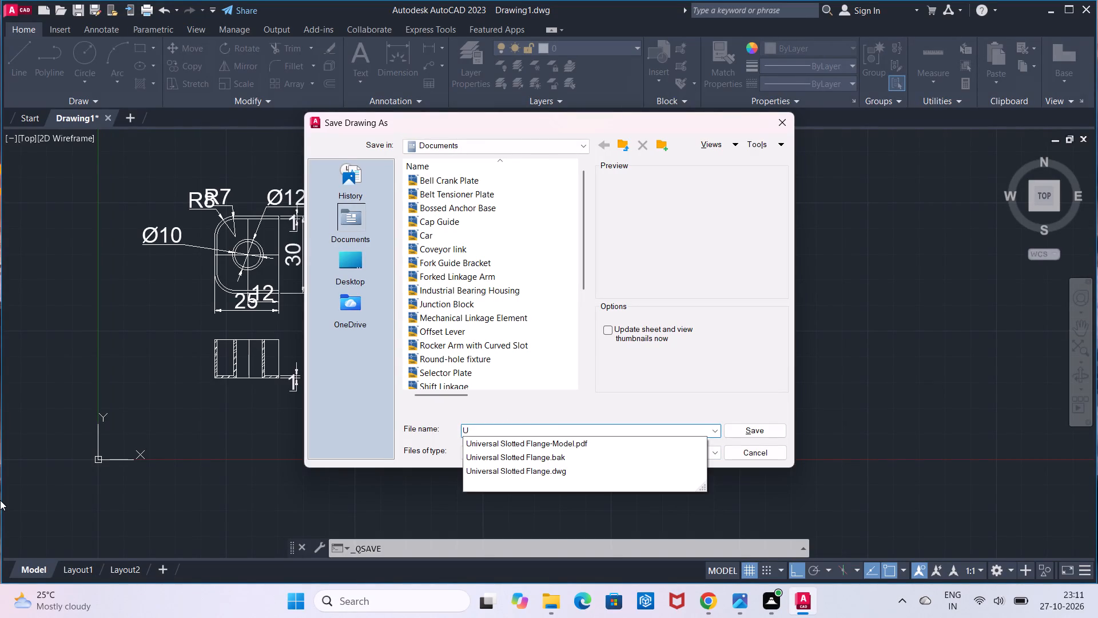
pyautogui.write('-shaped brack')
pyautogui.write('et bw')
pyautogui.press('BackSpace')
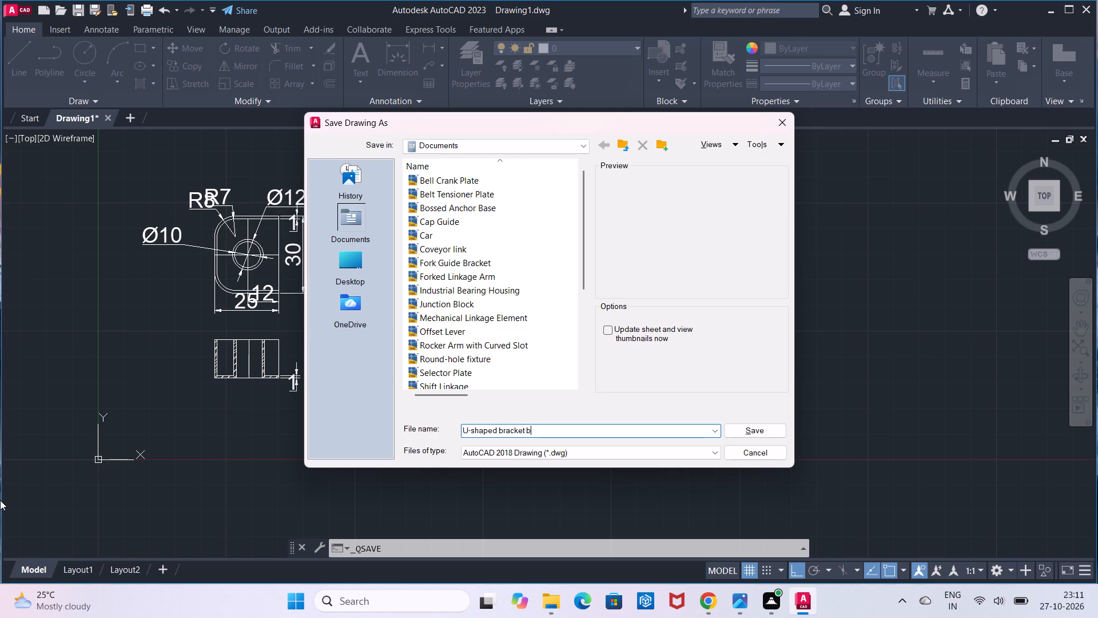
pyautogui.press('BackSpace')
pyautogui.write('with a centrs')
pyautogui.press('BackSpace')
pyautogui.write('al boss')
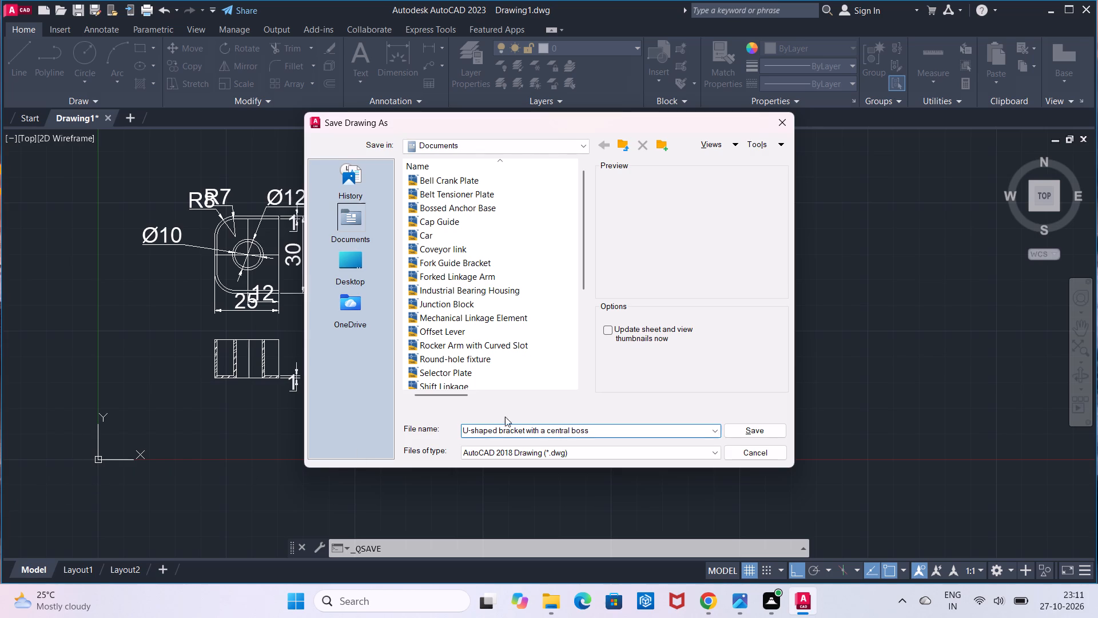
pyautogui.click(741, 437)
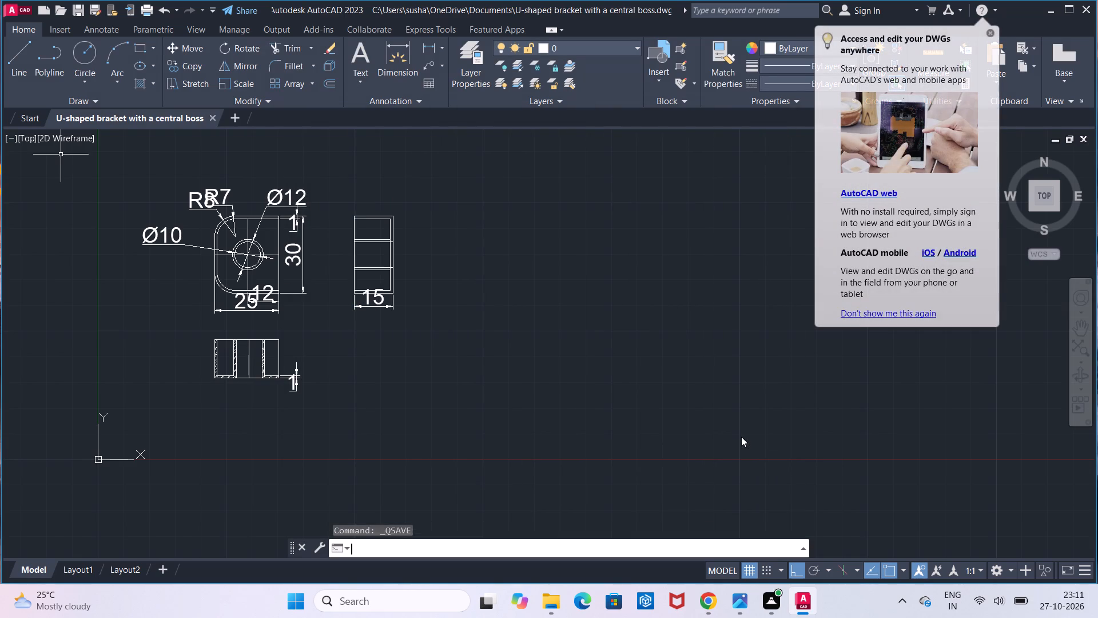
# Set up a plot in landscape orientation, centred on ISO A4 (297.00 x 210.00 MM) paper.
pyautogui.click(143, 7)
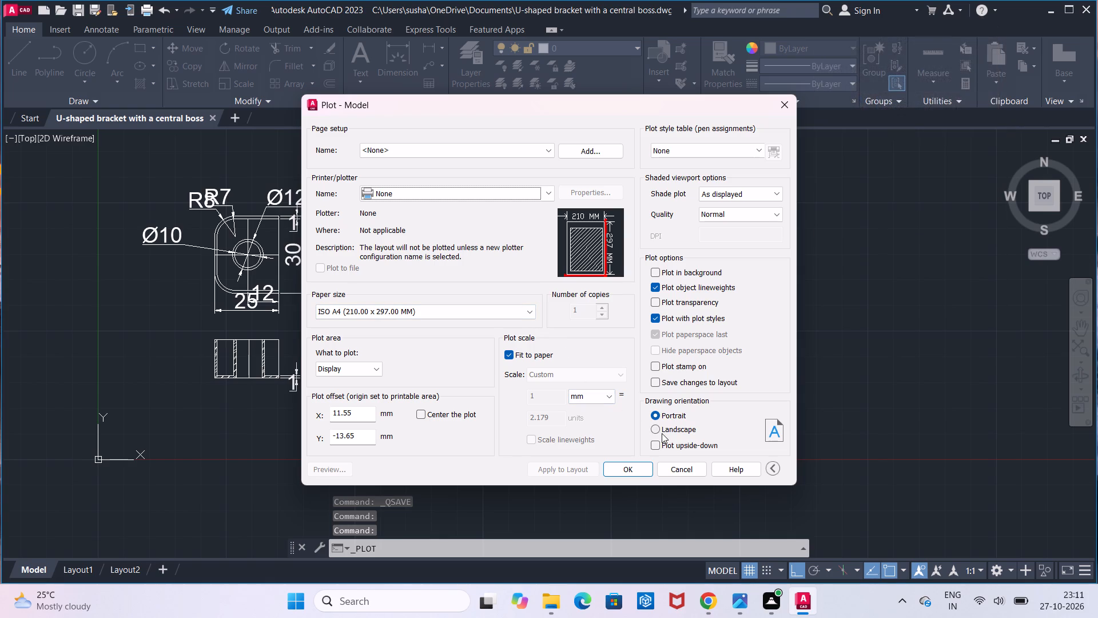
pyautogui.click(662, 433)
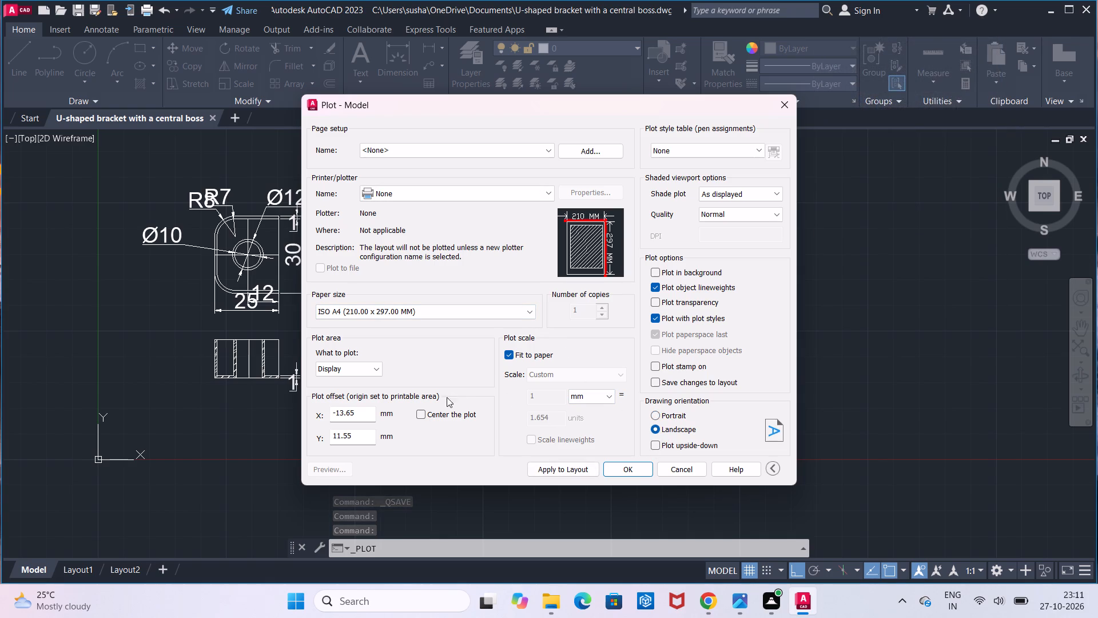
pyautogui.click(427, 413)
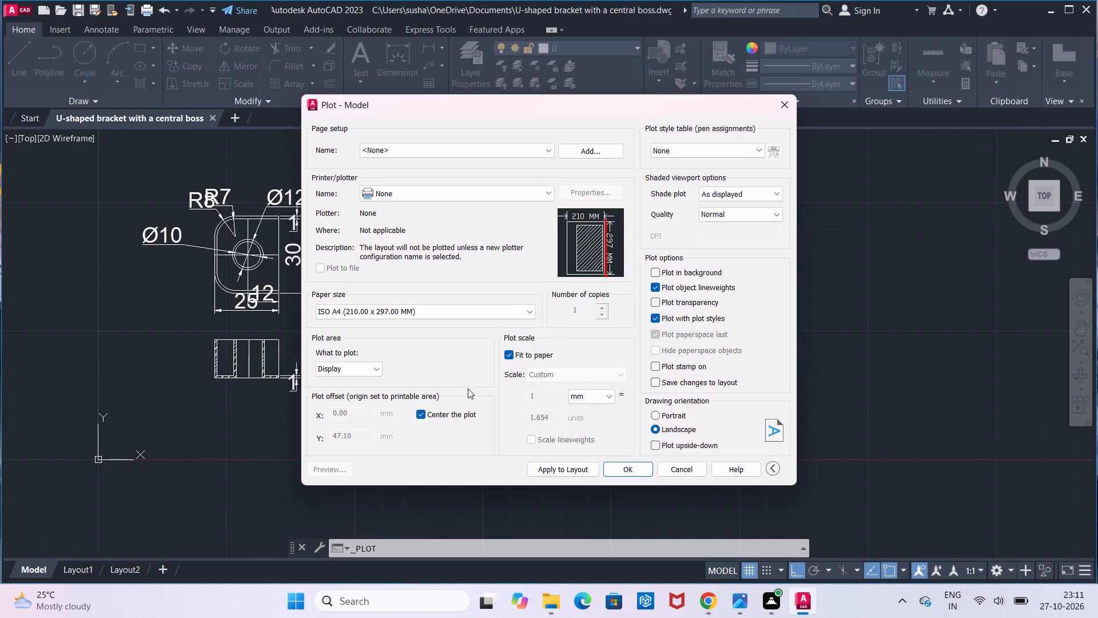
pyautogui.click(468, 311)
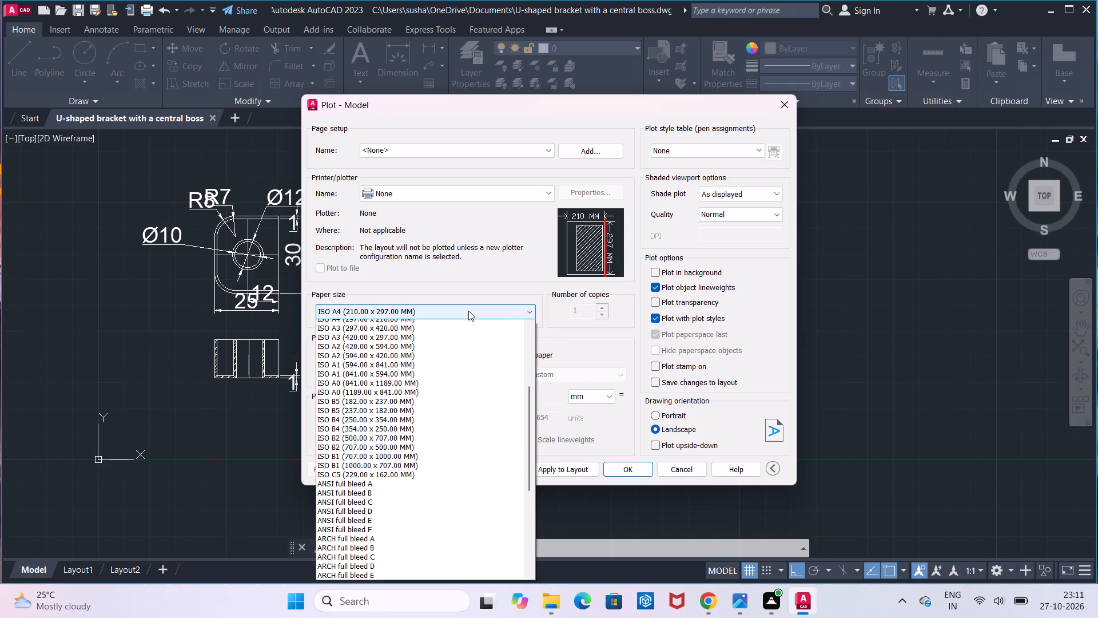
pyautogui.click(466, 335)
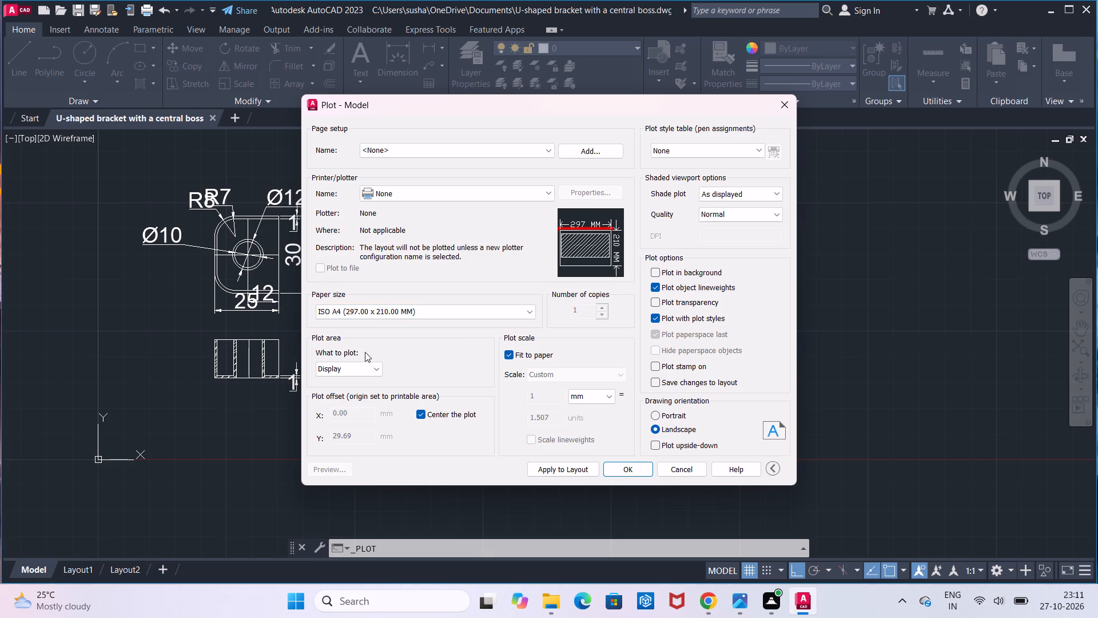
# Set the plot area to a window enclosing all three views and their dimensions.
pyautogui.click(365, 365)
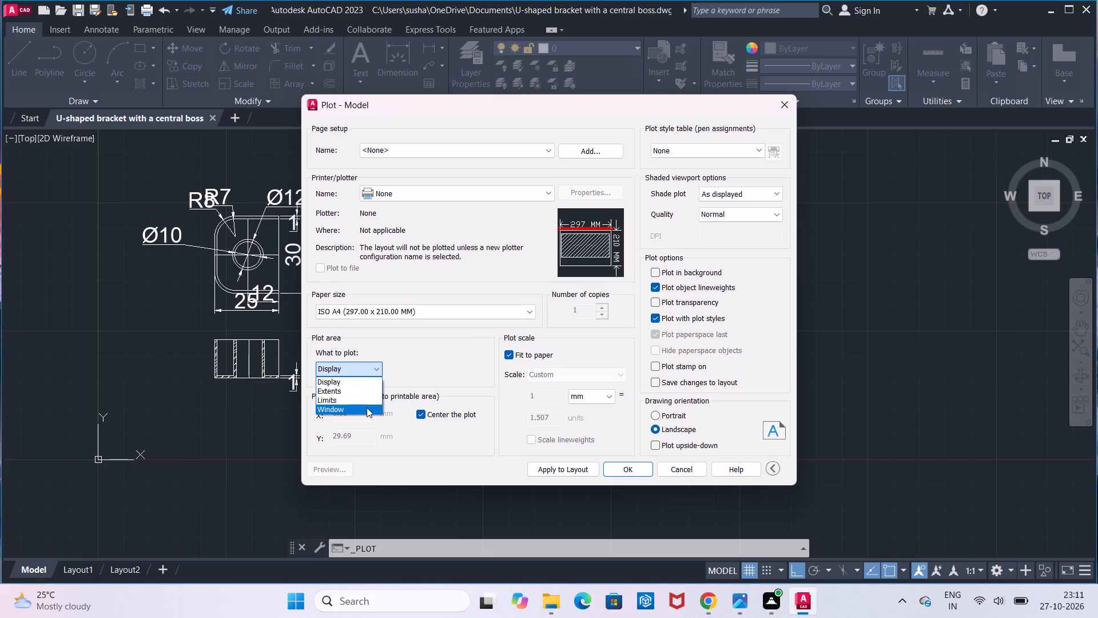
pyautogui.click(367, 407)
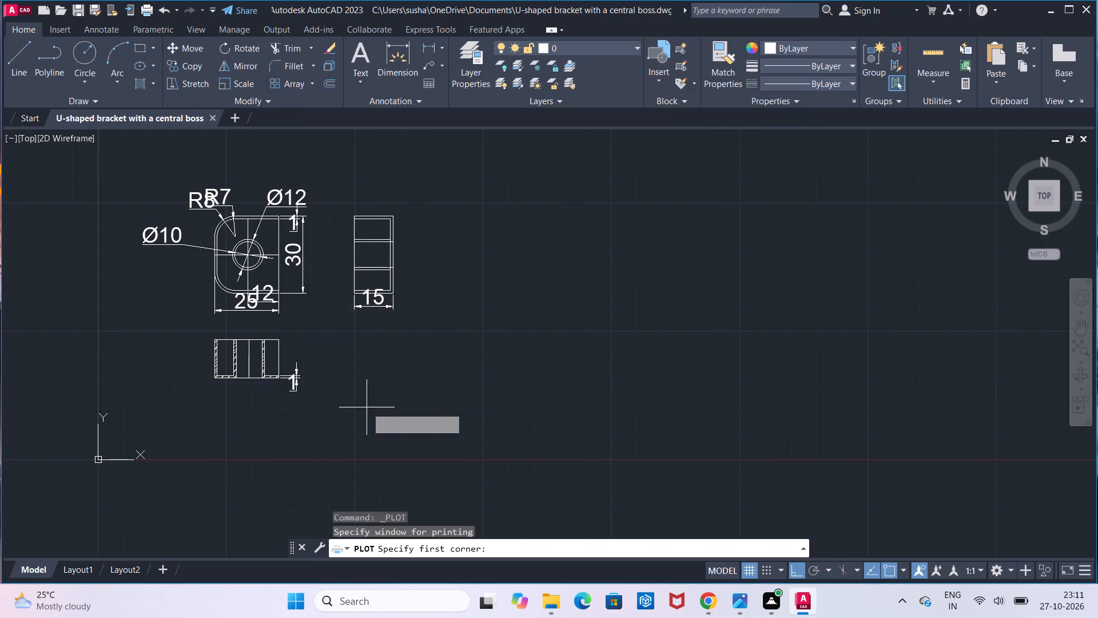
pyautogui.click(112, 148)
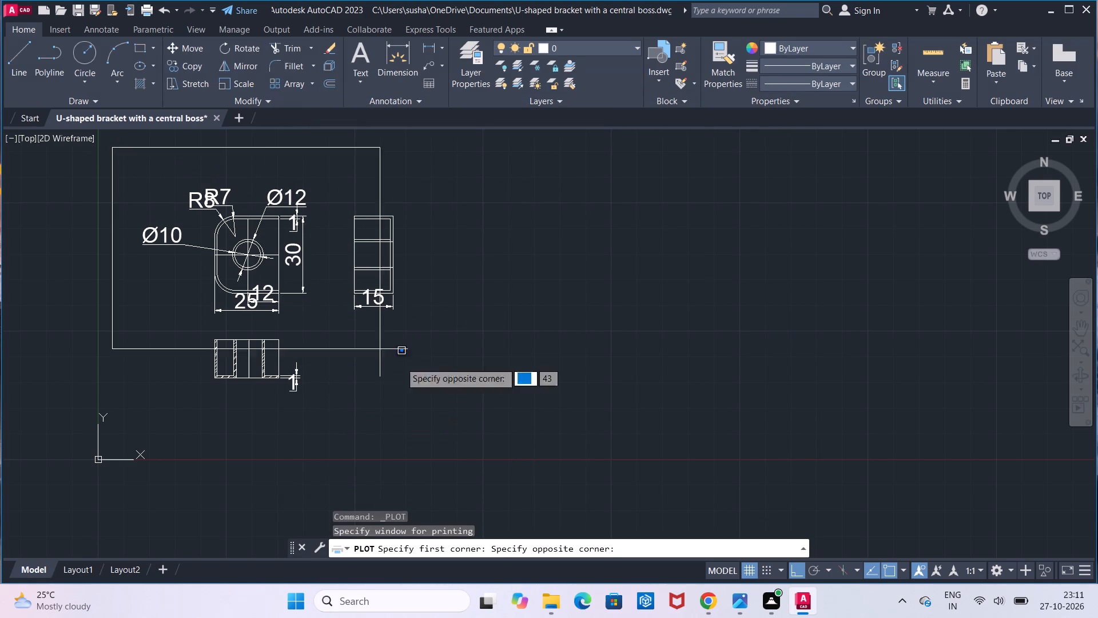
pyautogui.click(436, 416)
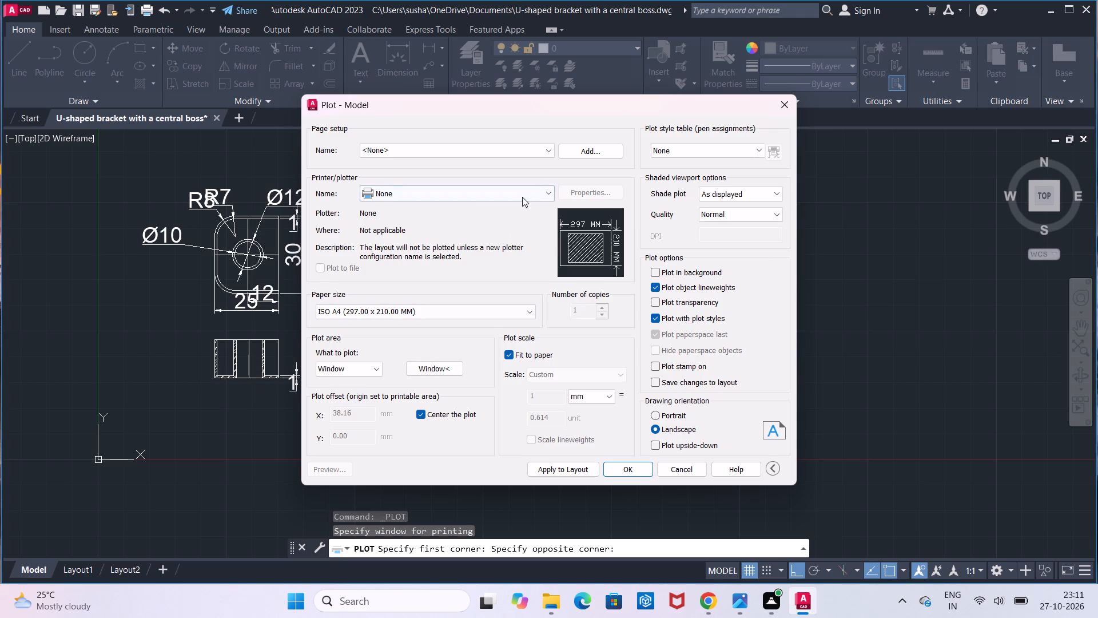
# Plot the drawing with DWG To PDF.pc3 and save the PDF in the Documents folder under the suggested name.
pyautogui.click(522, 196)
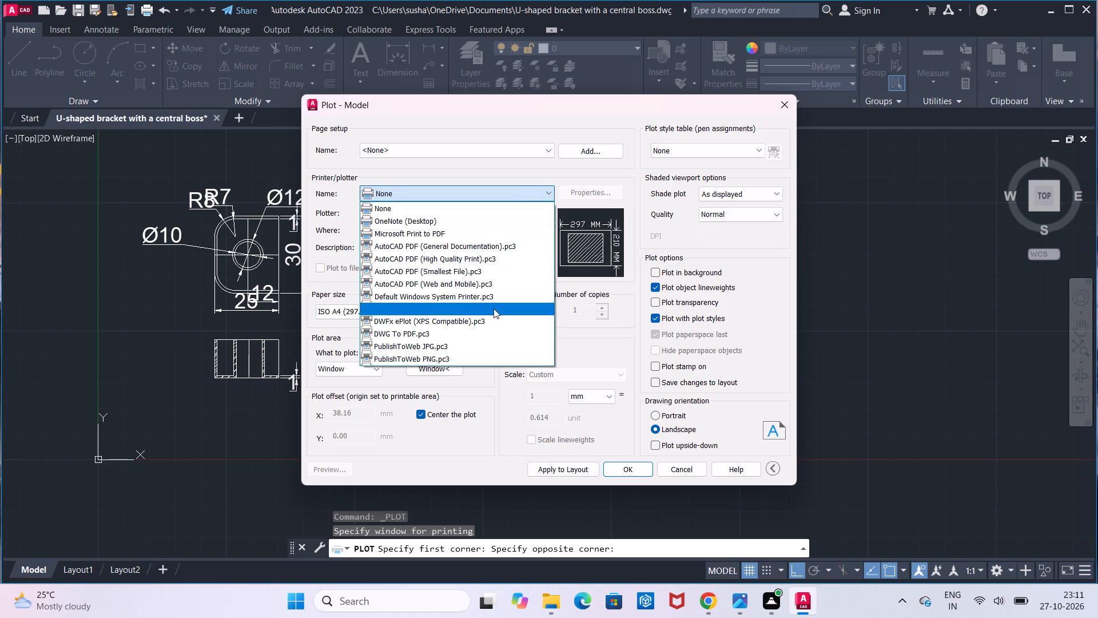
pyautogui.click(484, 331)
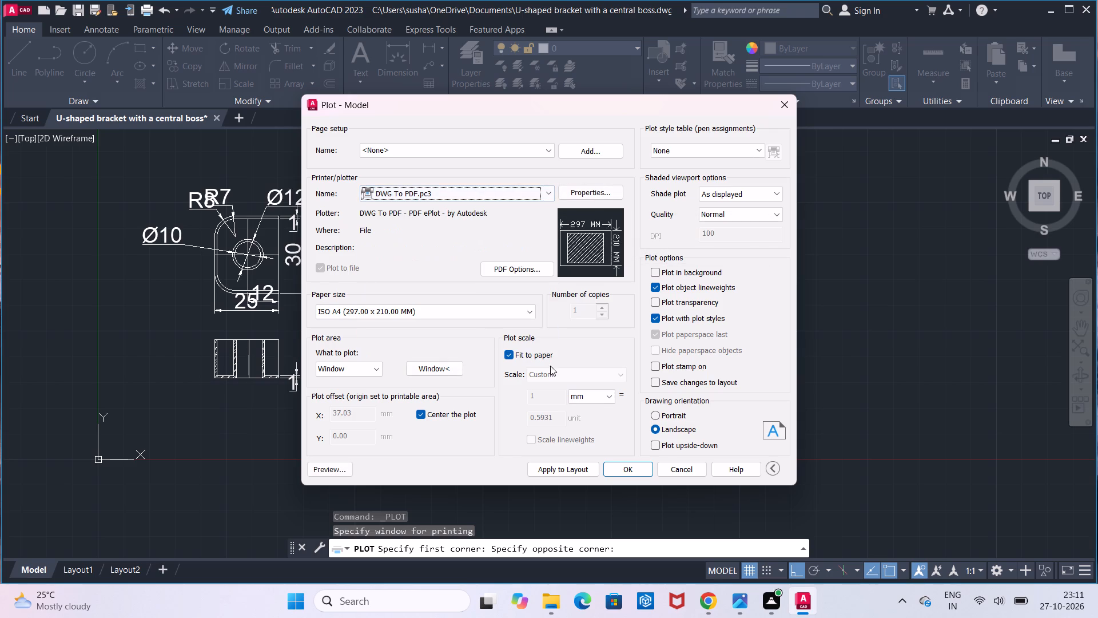
pyautogui.click(649, 465)
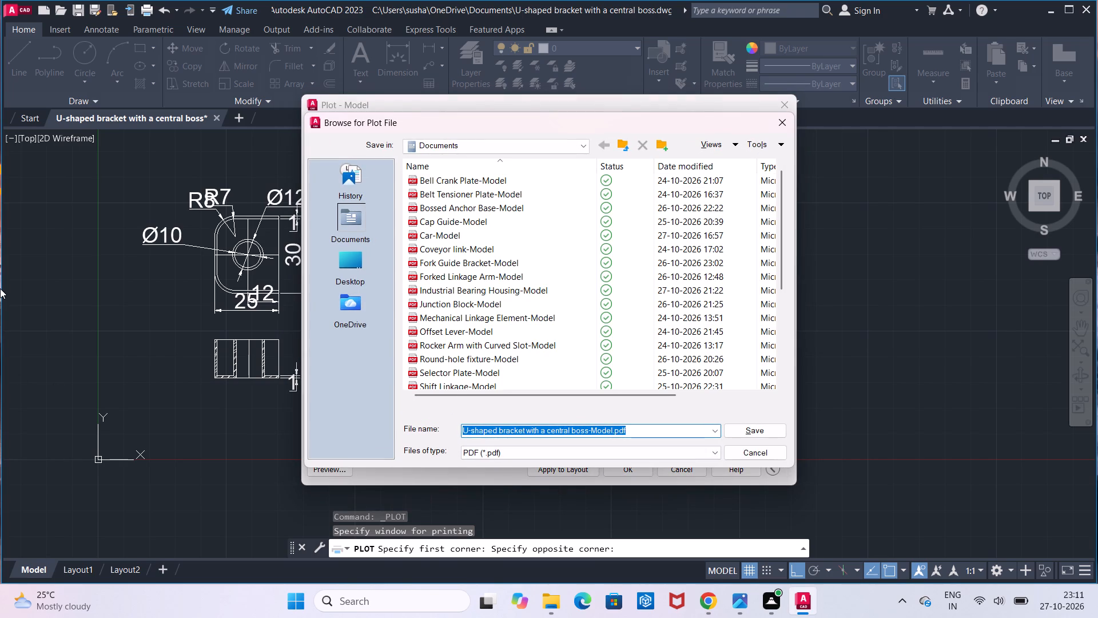
pyautogui.click(737, 435)
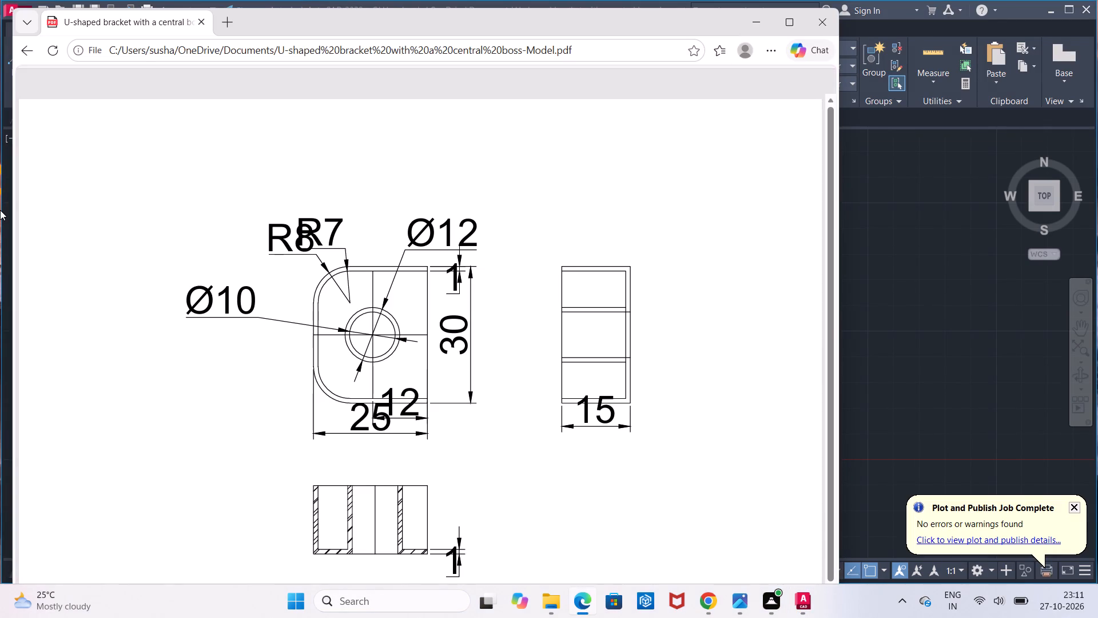
# Examine the views and dimensions in the plotted PDF, and close the PDF viewer.
pyautogui.scroll(-1, 13, 213)
pyautogui.scroll(-2, 180, 262)
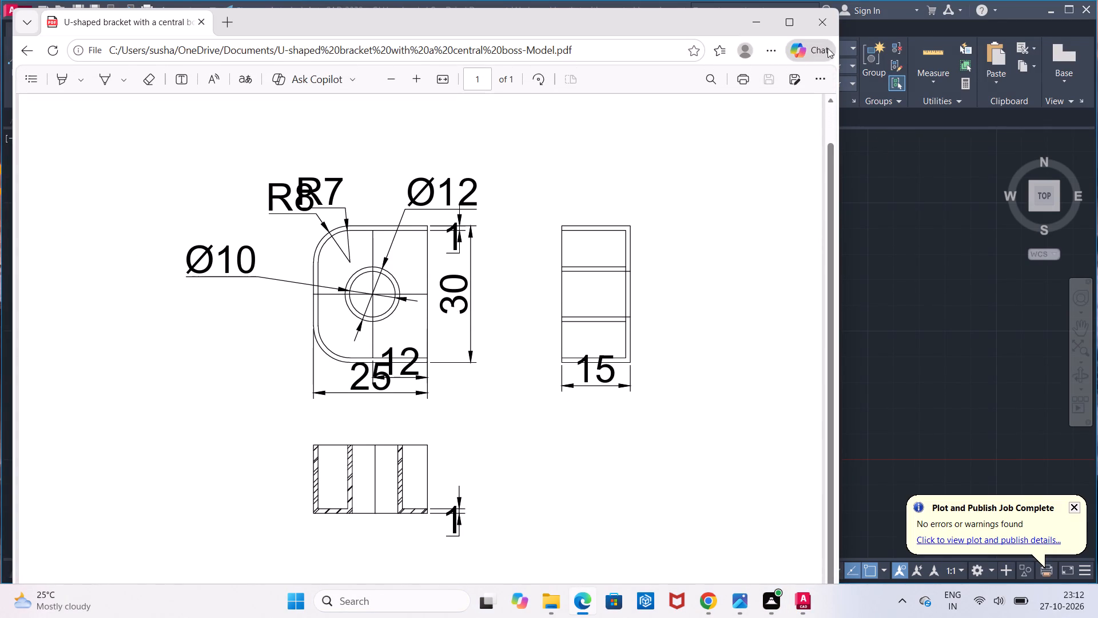
pyautogui.click(822, 28)
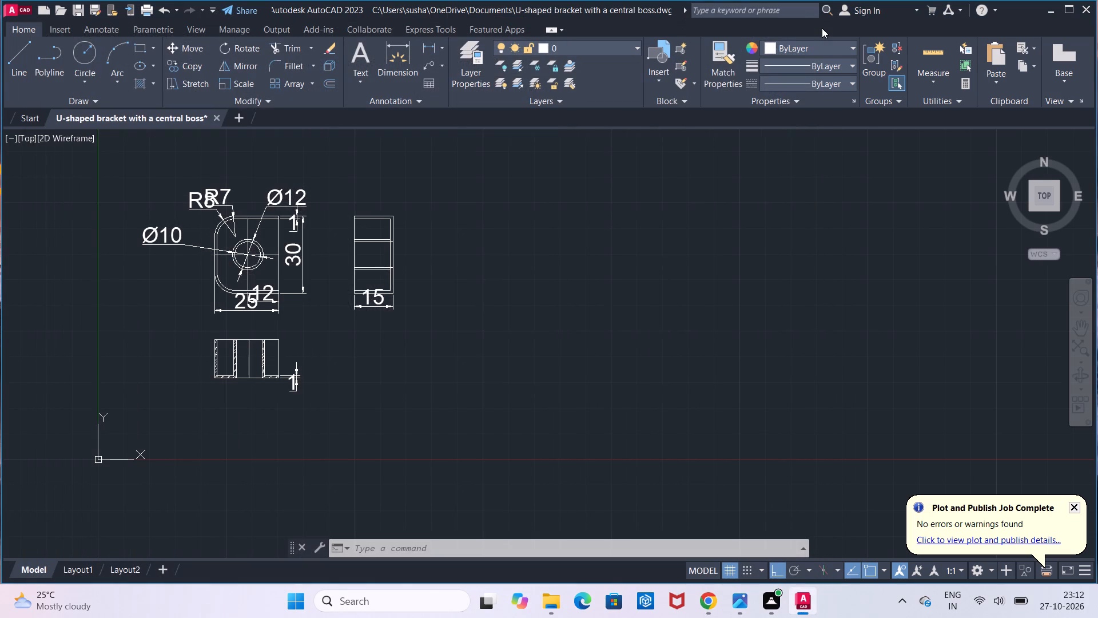
# Exit AutoCAD, saving the changes to the bracket drawing.
pyautogui.click(1093, 15)
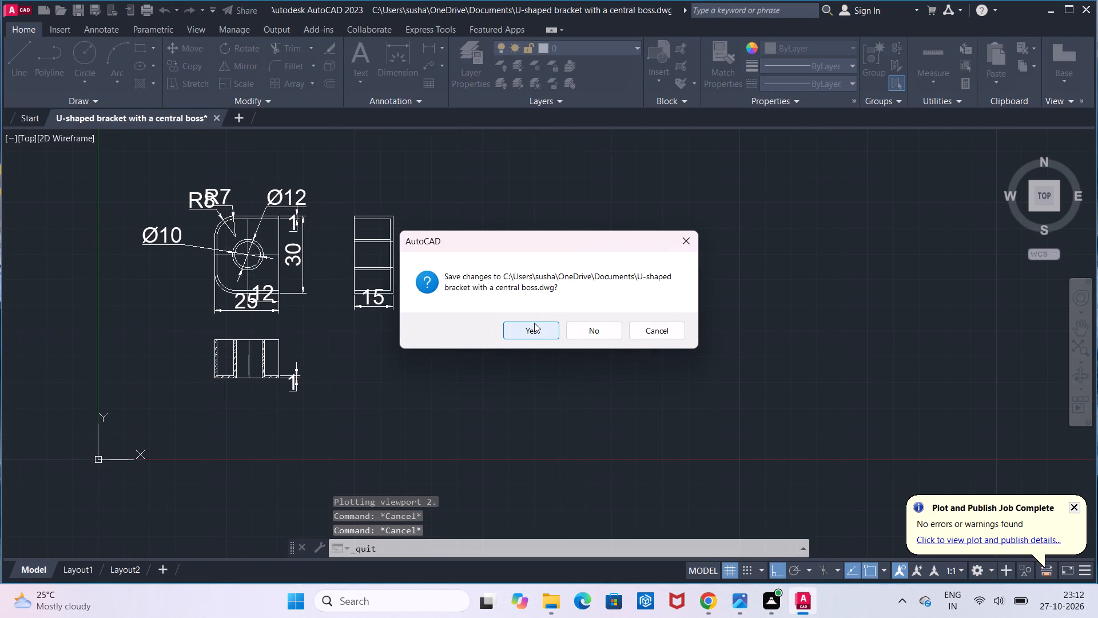
pyautogui.click(534, 323)
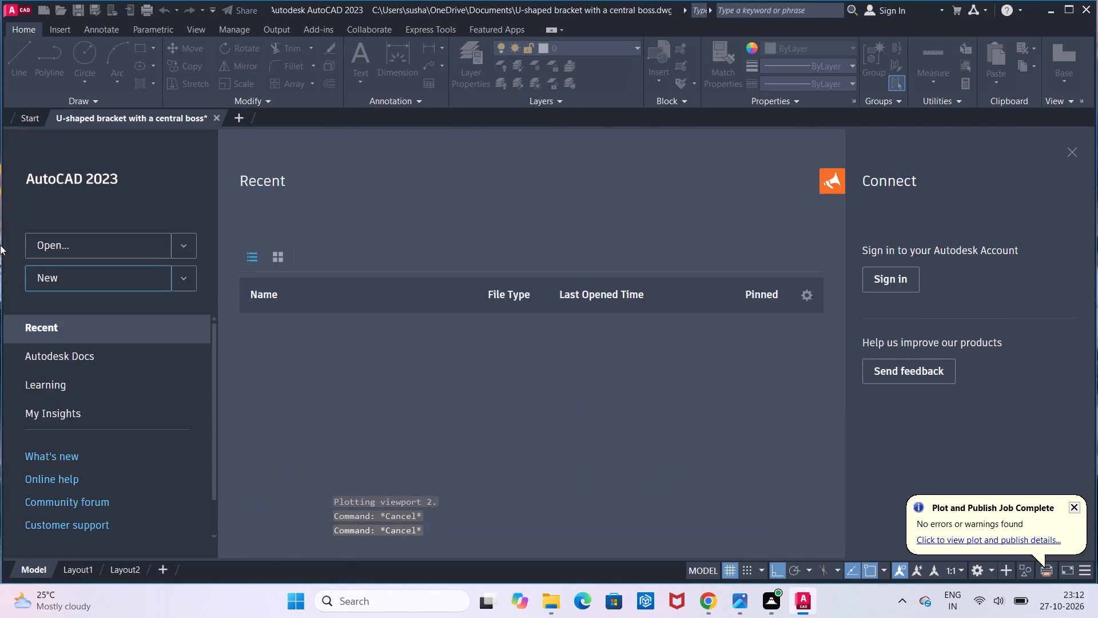